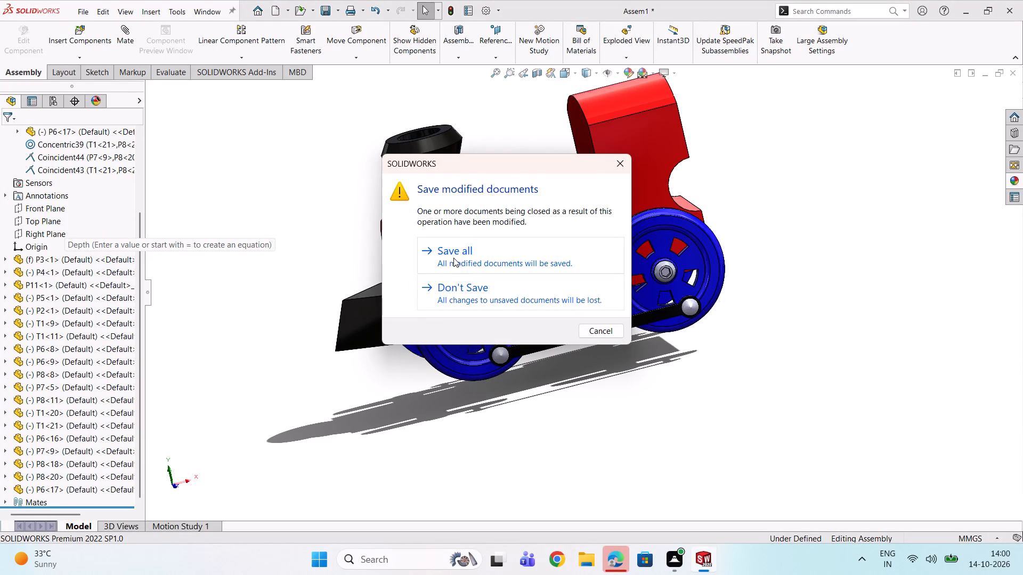
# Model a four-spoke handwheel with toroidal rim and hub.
# Save all modified documents on closing, naming the assembly TOY TRAIN in the Documents folder.
pyautogui.click(453, 258)
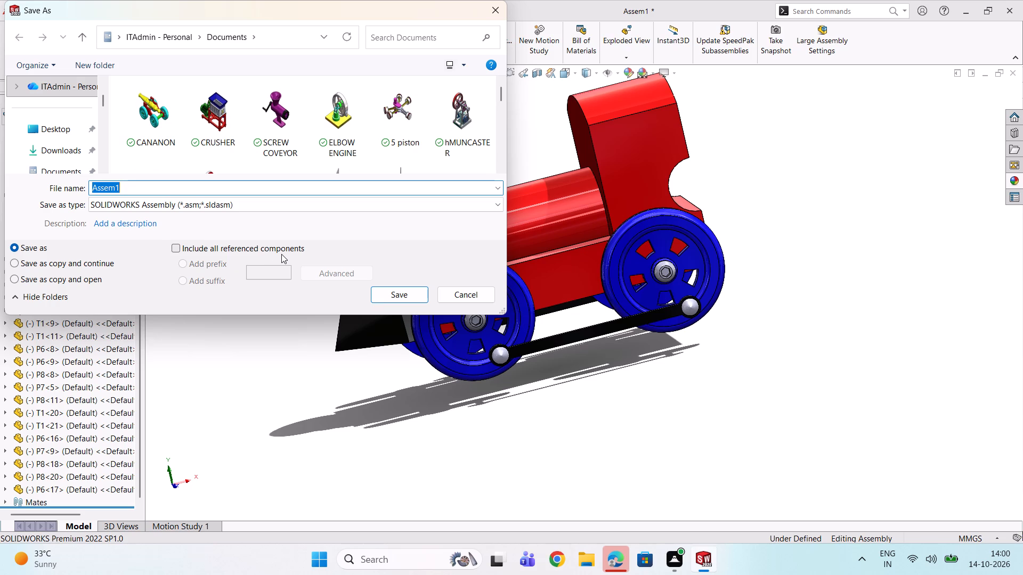
pyautogui.press('t')
pyautogui.press('o')
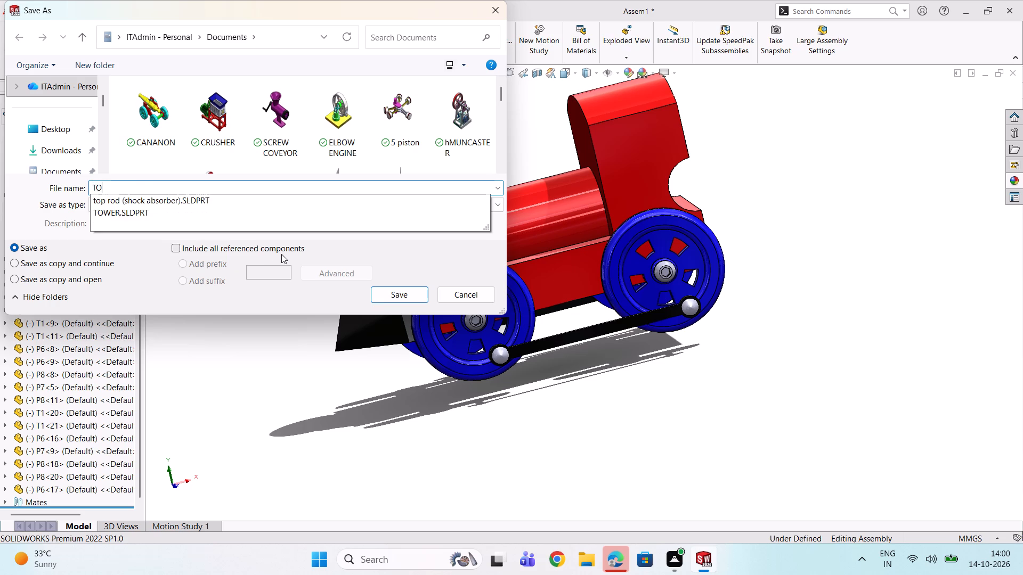
pyautogui.write('Y TRAIN')
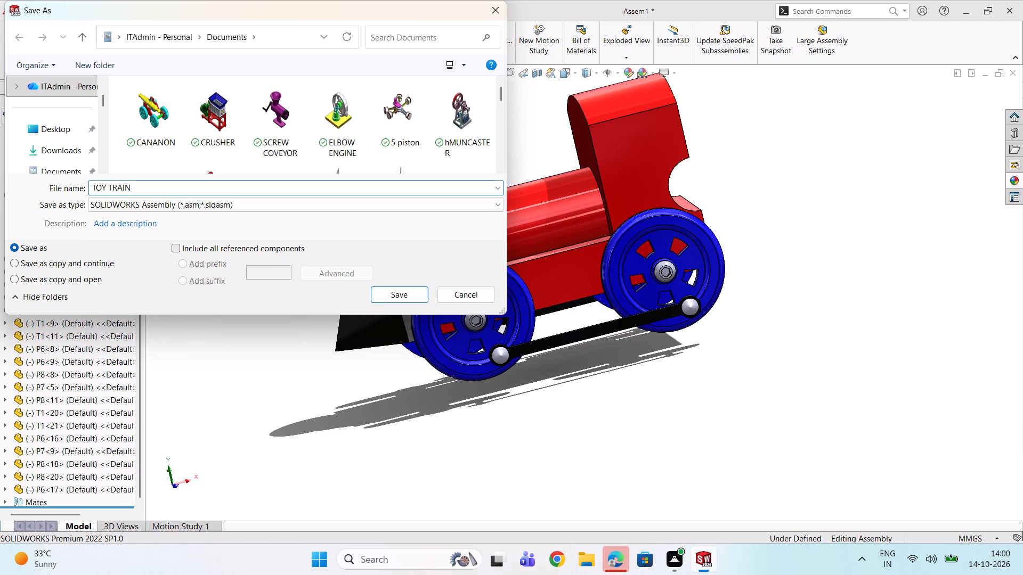
pyautogui.press('Return')
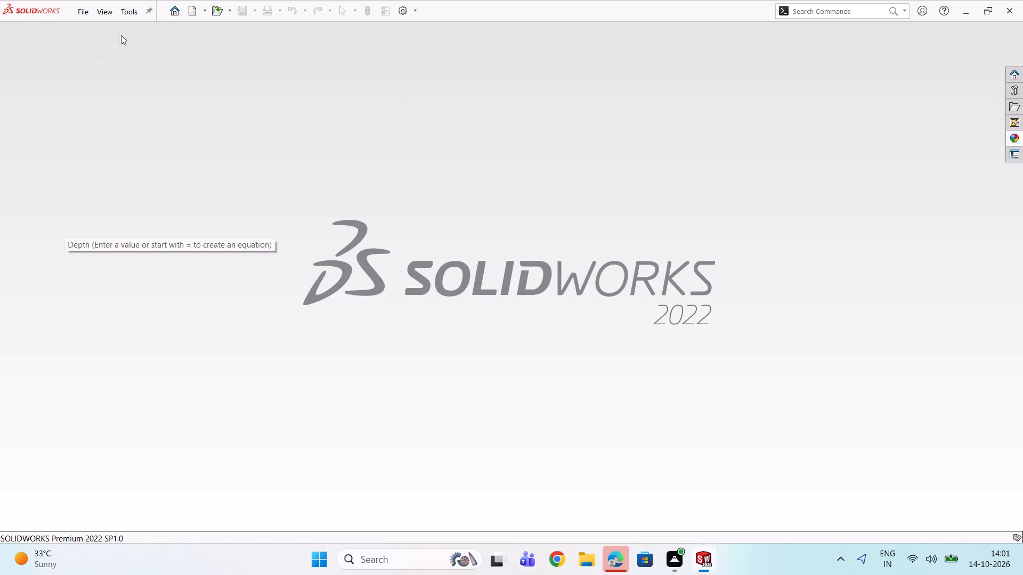
# Create a new part document.
pyautogui.click(176, 9)
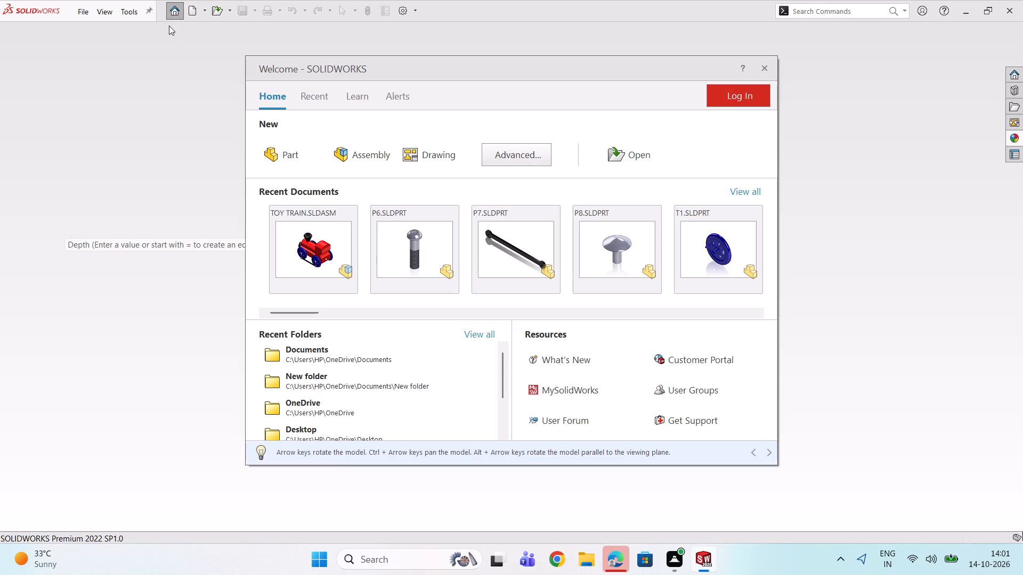
pyautogui.click(275, 152)
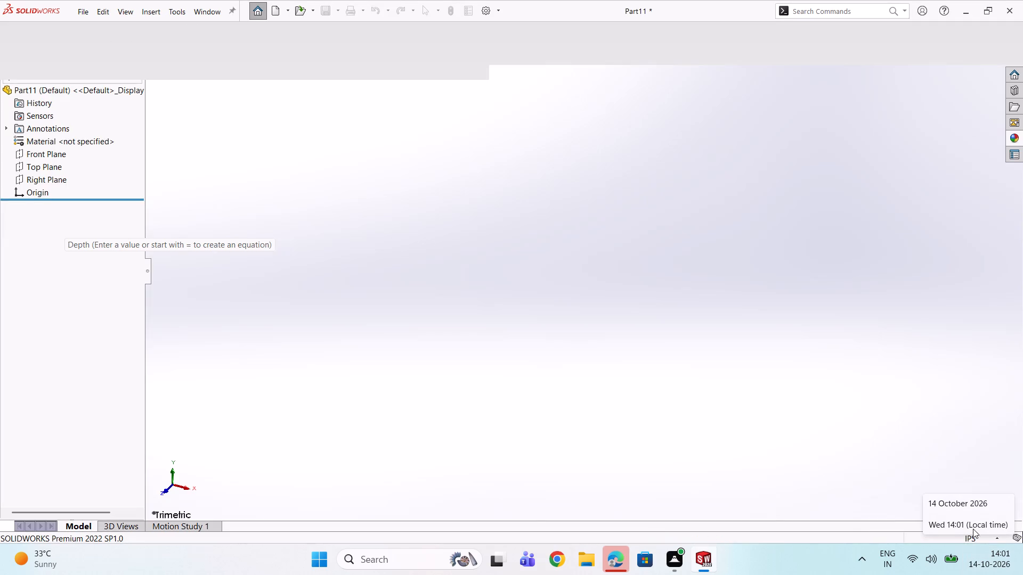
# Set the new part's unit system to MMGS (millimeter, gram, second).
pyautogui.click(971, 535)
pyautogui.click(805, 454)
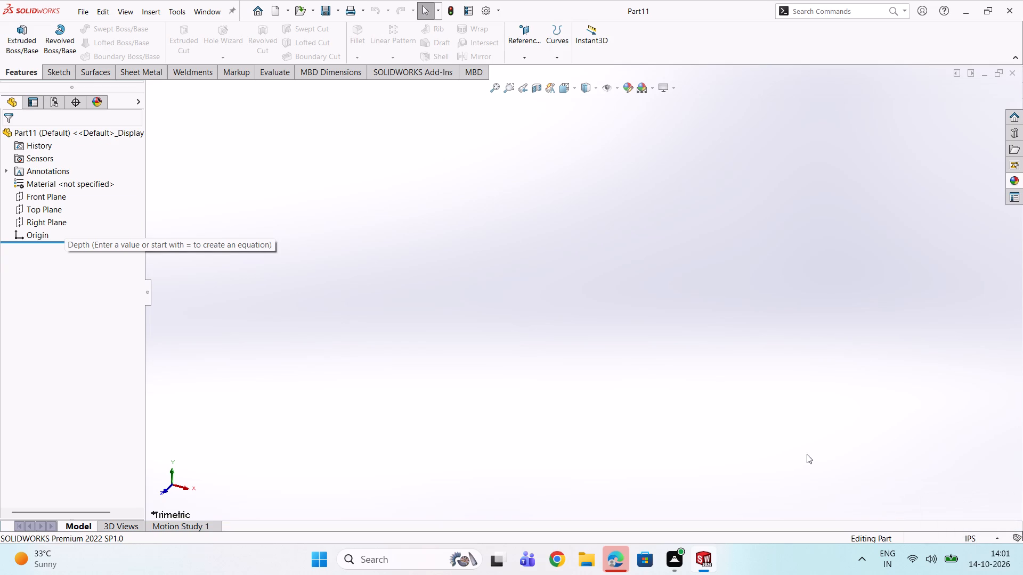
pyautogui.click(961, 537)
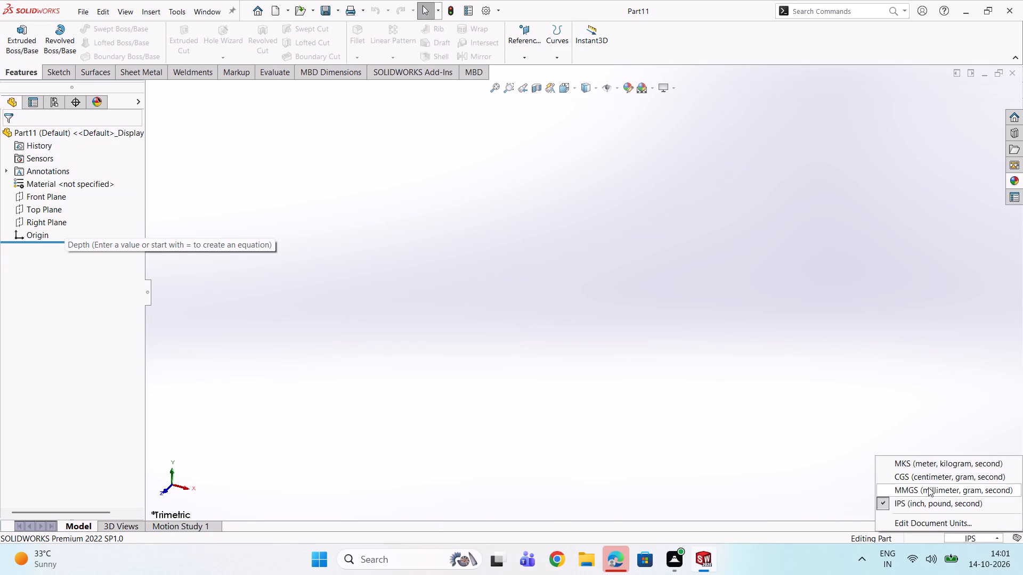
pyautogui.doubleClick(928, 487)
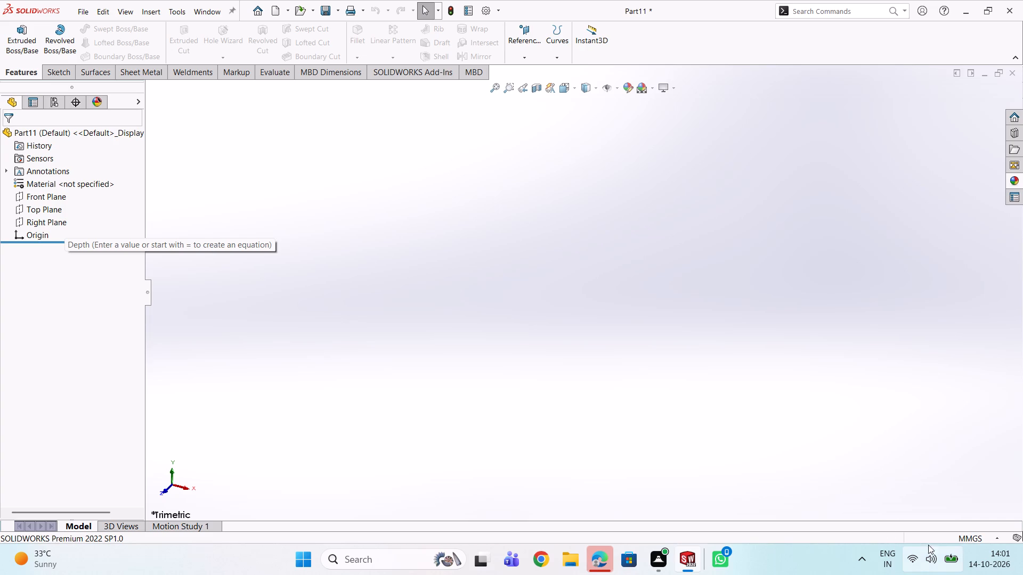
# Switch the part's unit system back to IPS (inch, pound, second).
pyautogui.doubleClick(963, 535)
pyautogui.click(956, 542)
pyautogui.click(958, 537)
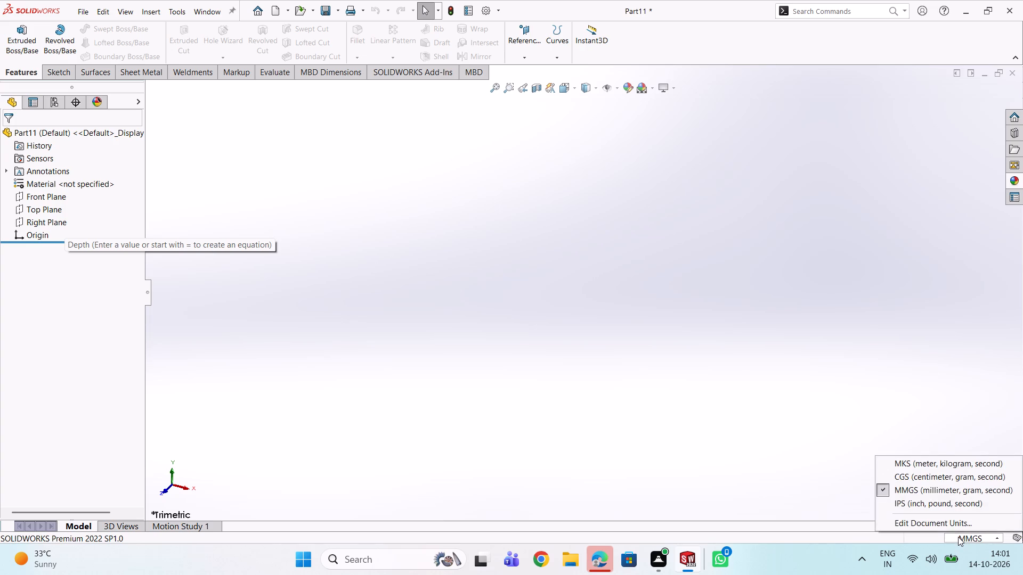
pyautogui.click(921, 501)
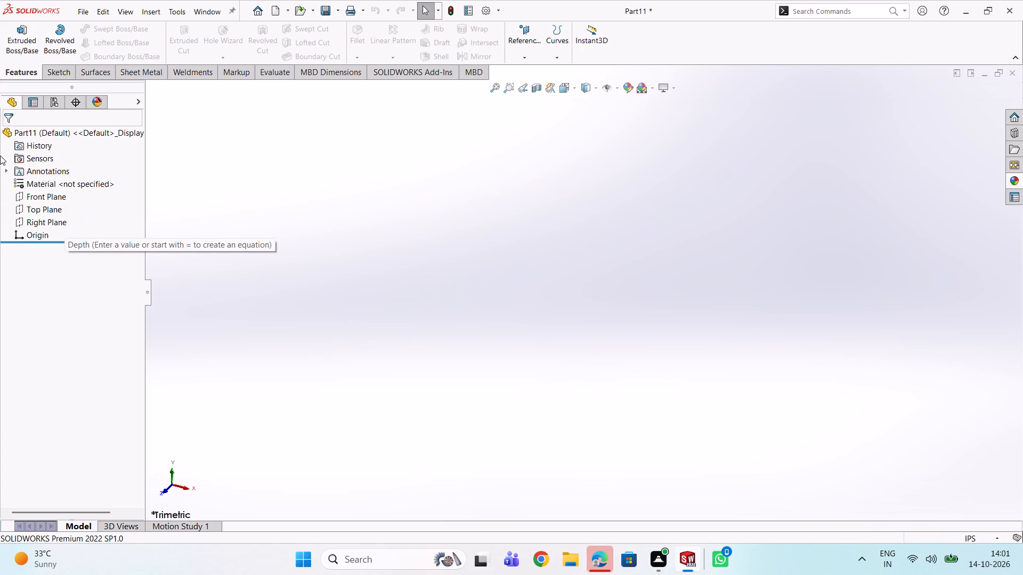
# Start a new sketch on the Front Plane.
pyautogui.click(29, 201)
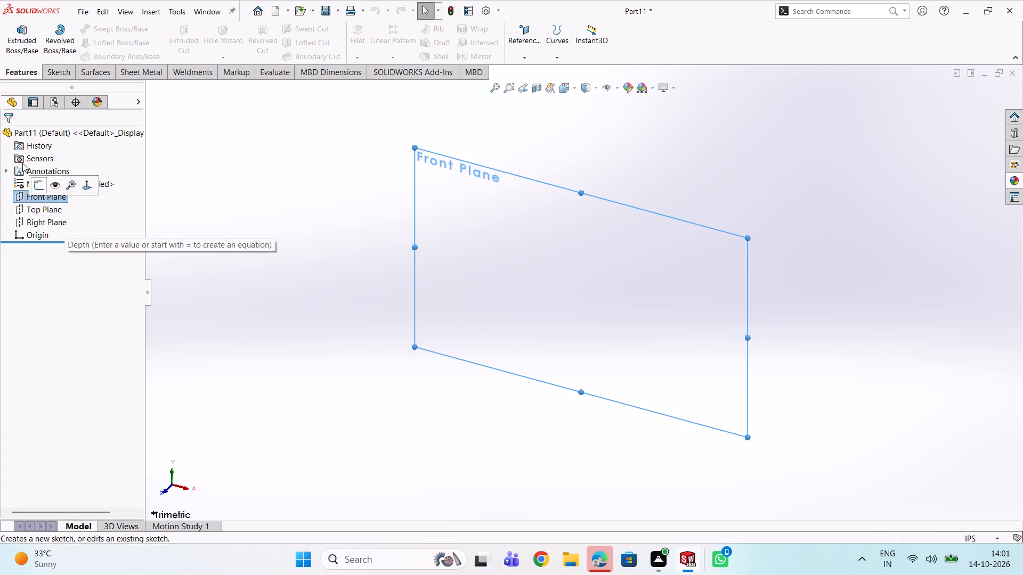
pyautogui.click(49, 78)
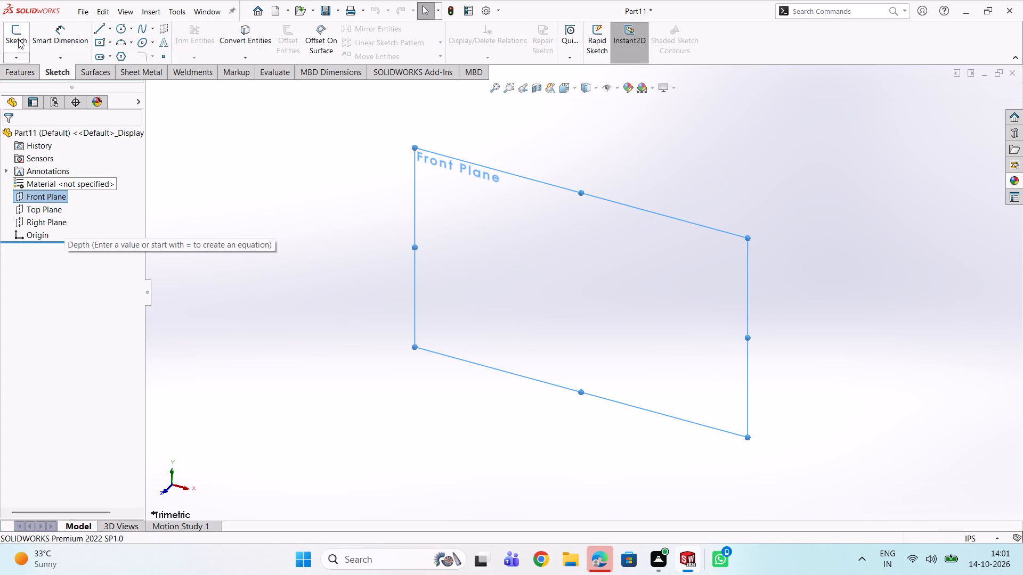
pyautogui.click(18, 39)
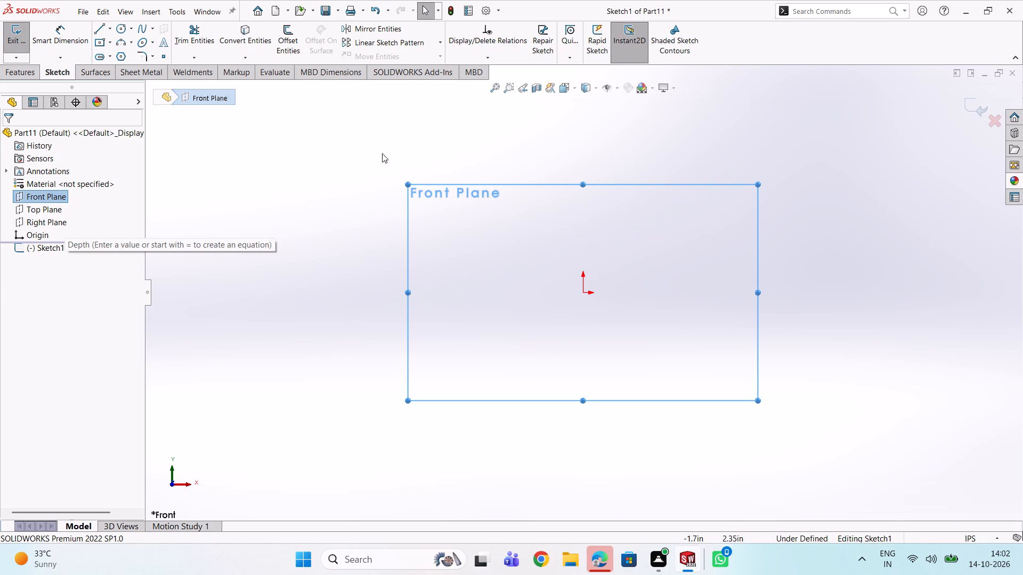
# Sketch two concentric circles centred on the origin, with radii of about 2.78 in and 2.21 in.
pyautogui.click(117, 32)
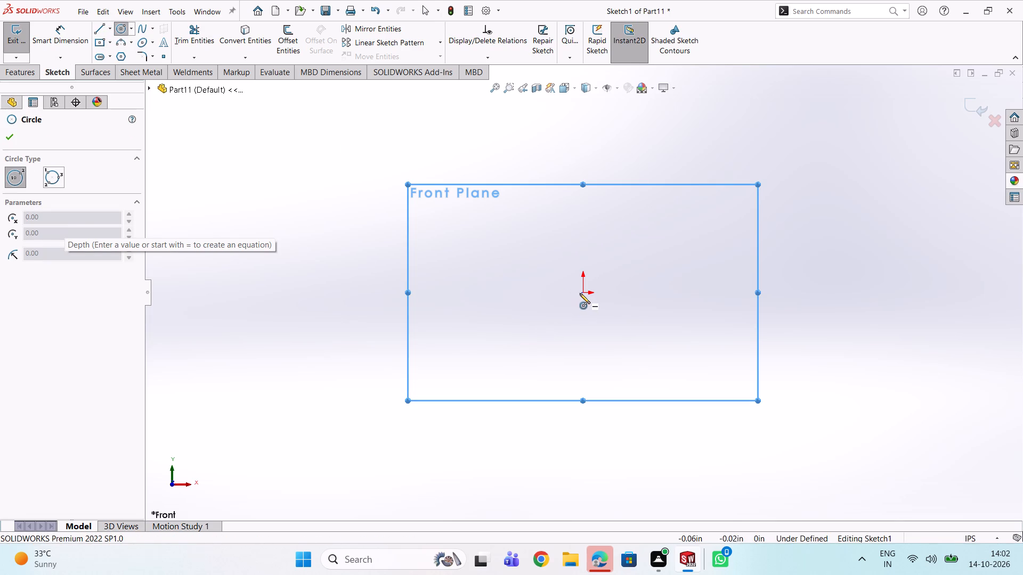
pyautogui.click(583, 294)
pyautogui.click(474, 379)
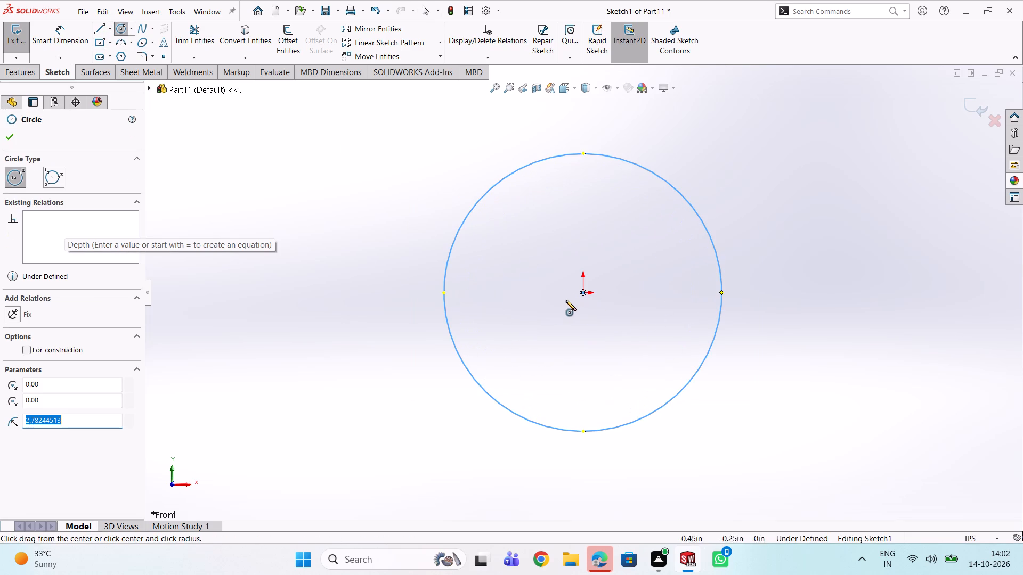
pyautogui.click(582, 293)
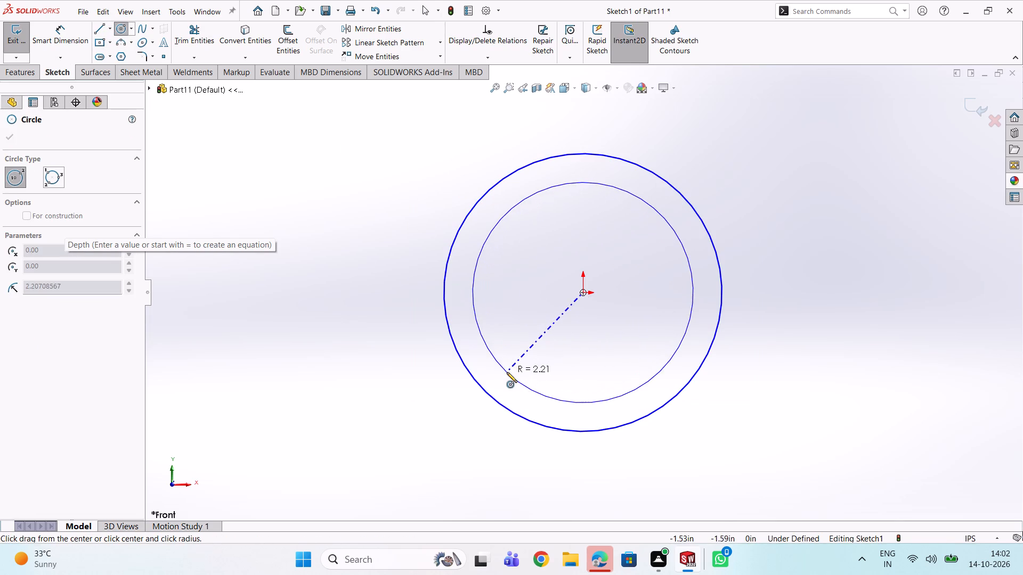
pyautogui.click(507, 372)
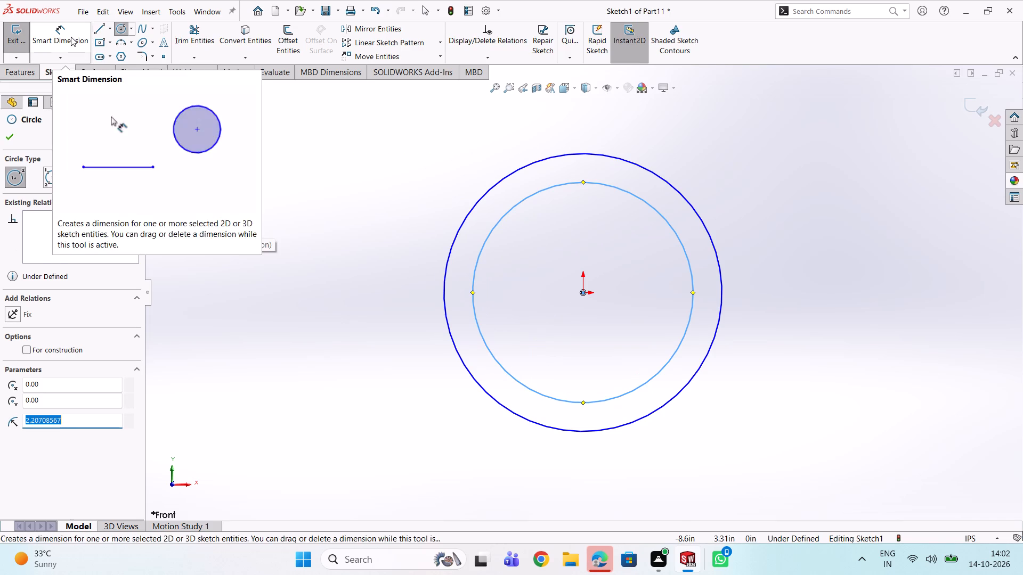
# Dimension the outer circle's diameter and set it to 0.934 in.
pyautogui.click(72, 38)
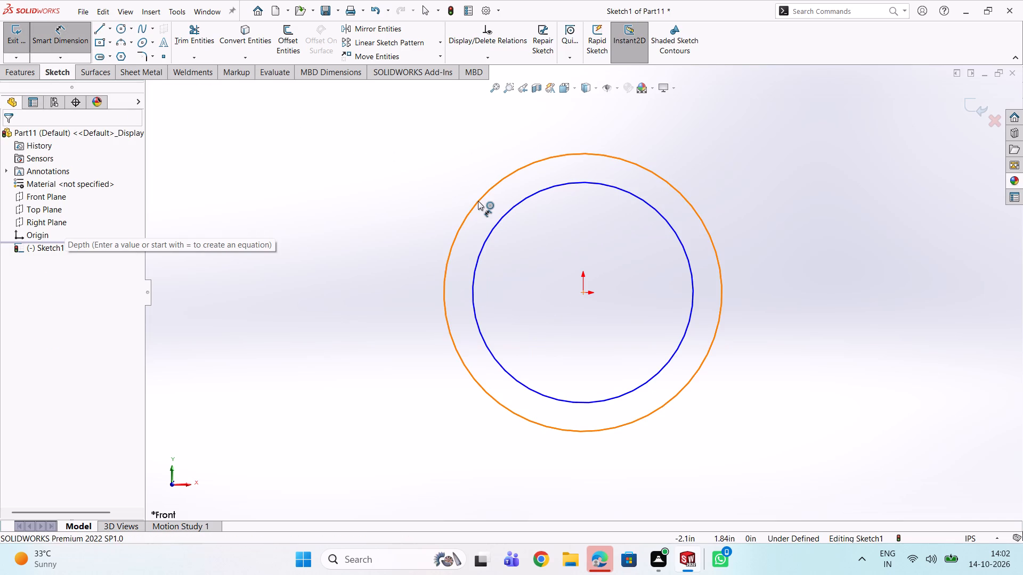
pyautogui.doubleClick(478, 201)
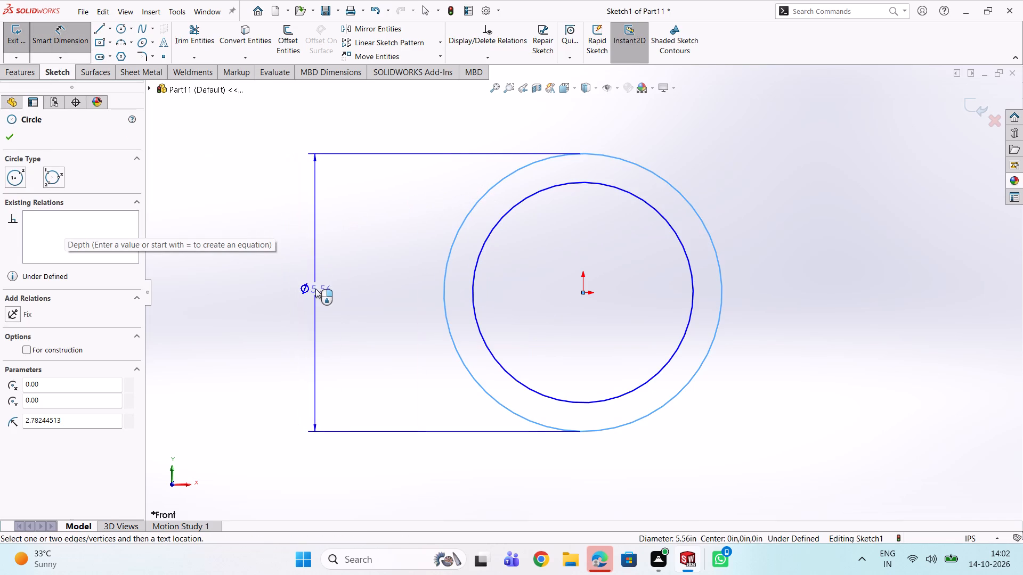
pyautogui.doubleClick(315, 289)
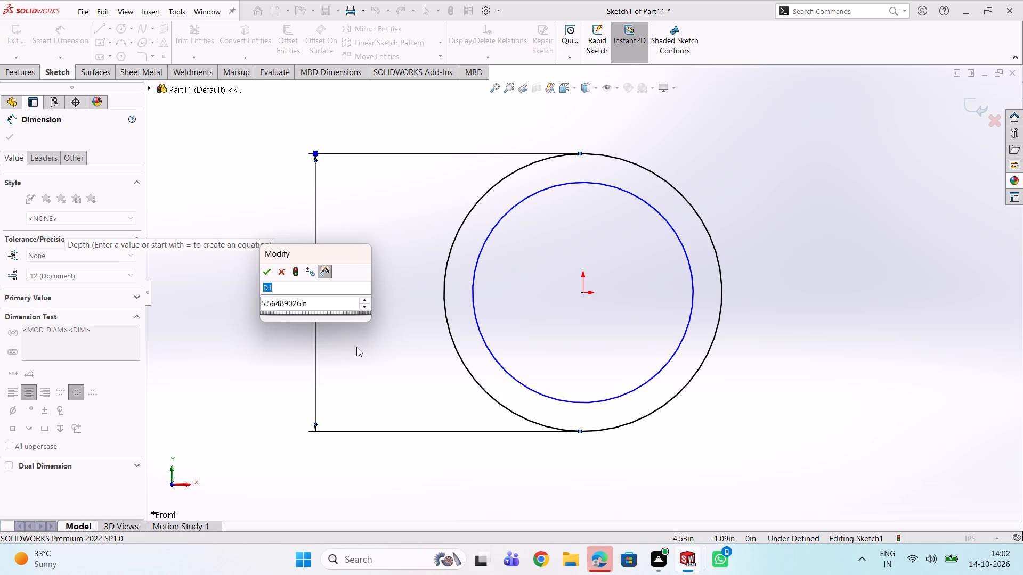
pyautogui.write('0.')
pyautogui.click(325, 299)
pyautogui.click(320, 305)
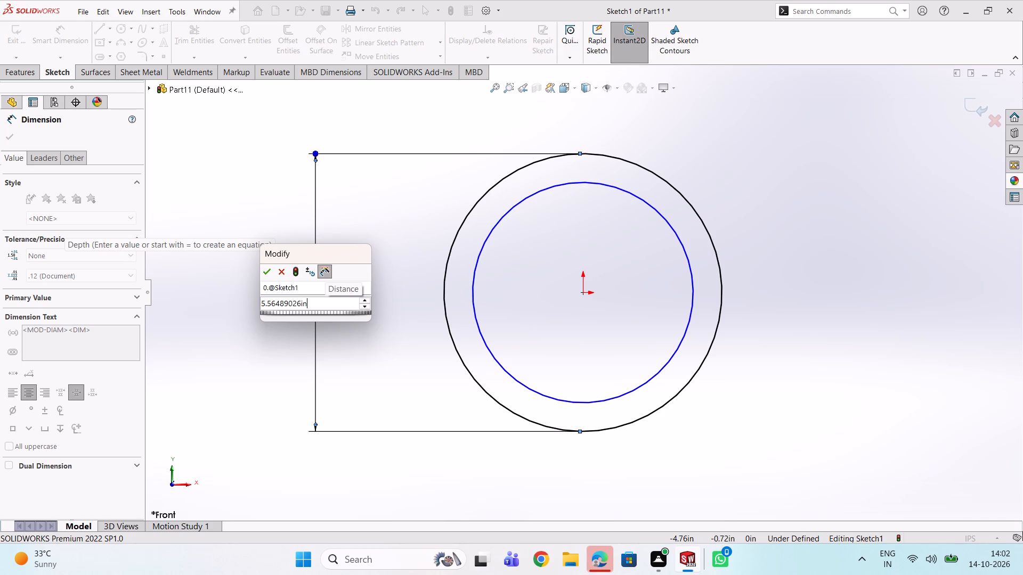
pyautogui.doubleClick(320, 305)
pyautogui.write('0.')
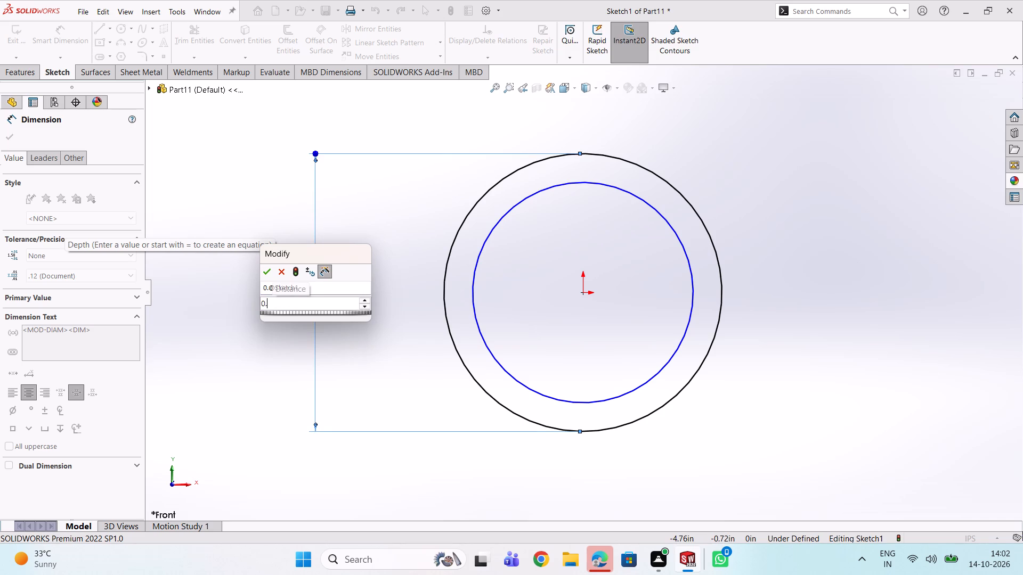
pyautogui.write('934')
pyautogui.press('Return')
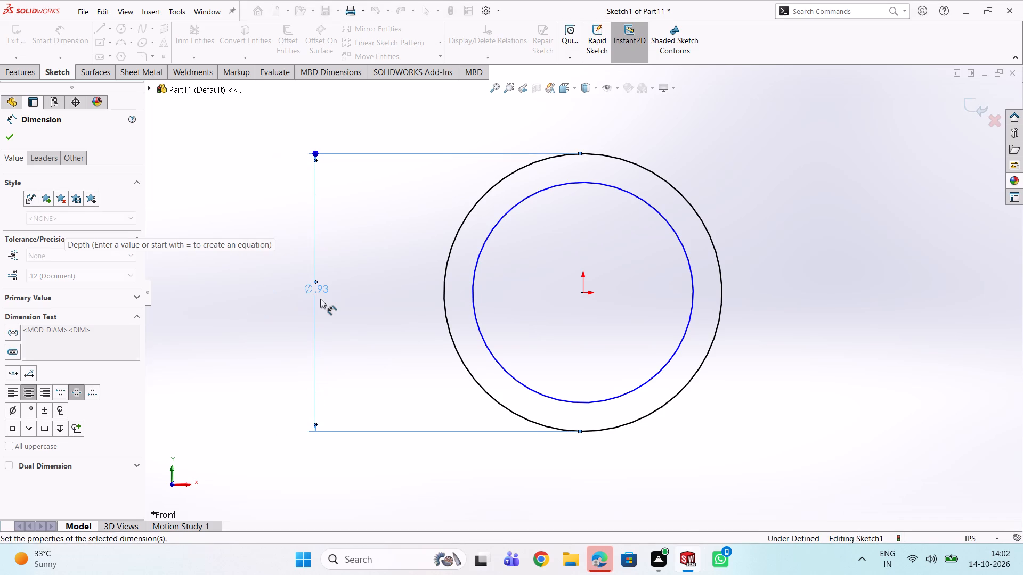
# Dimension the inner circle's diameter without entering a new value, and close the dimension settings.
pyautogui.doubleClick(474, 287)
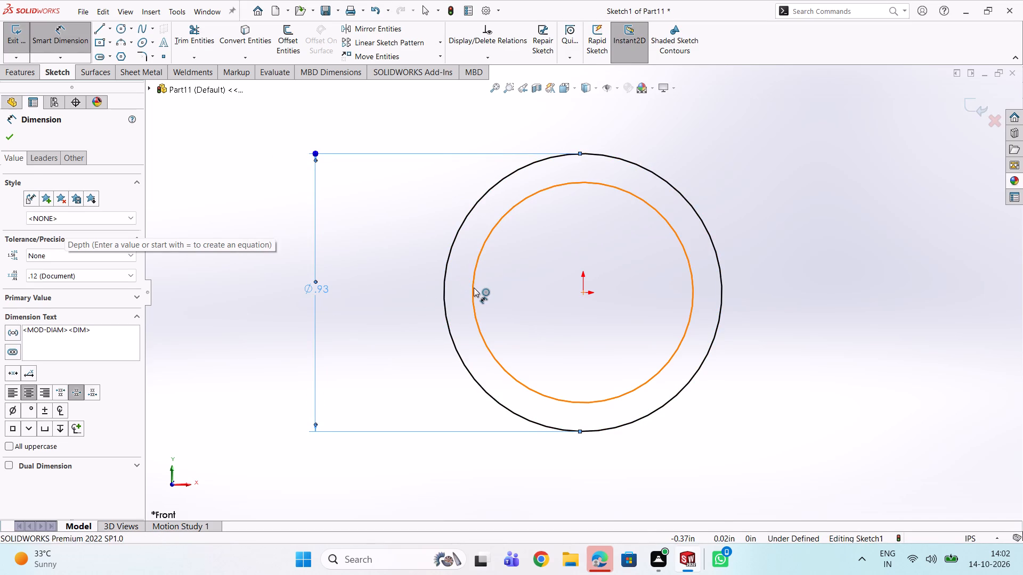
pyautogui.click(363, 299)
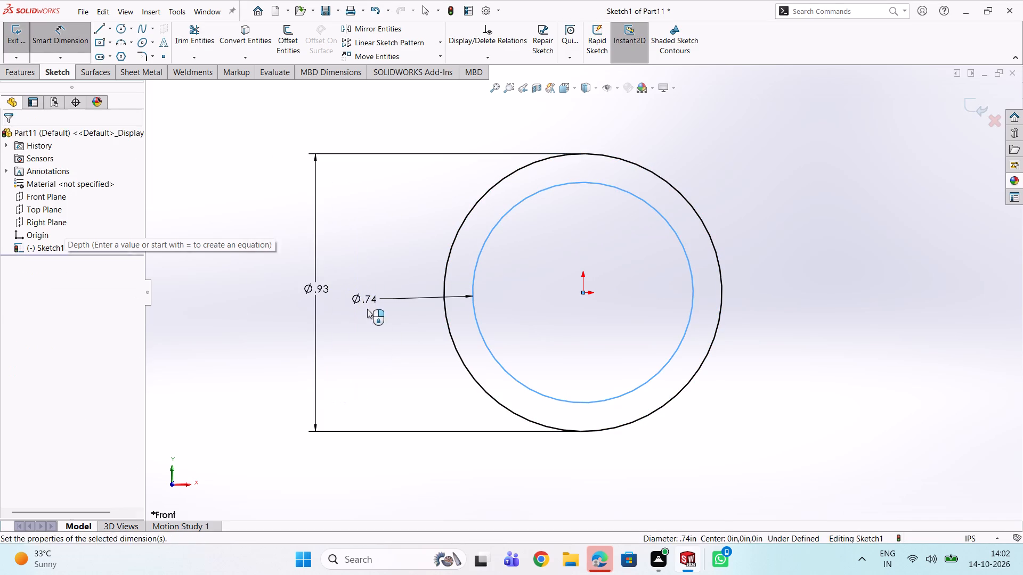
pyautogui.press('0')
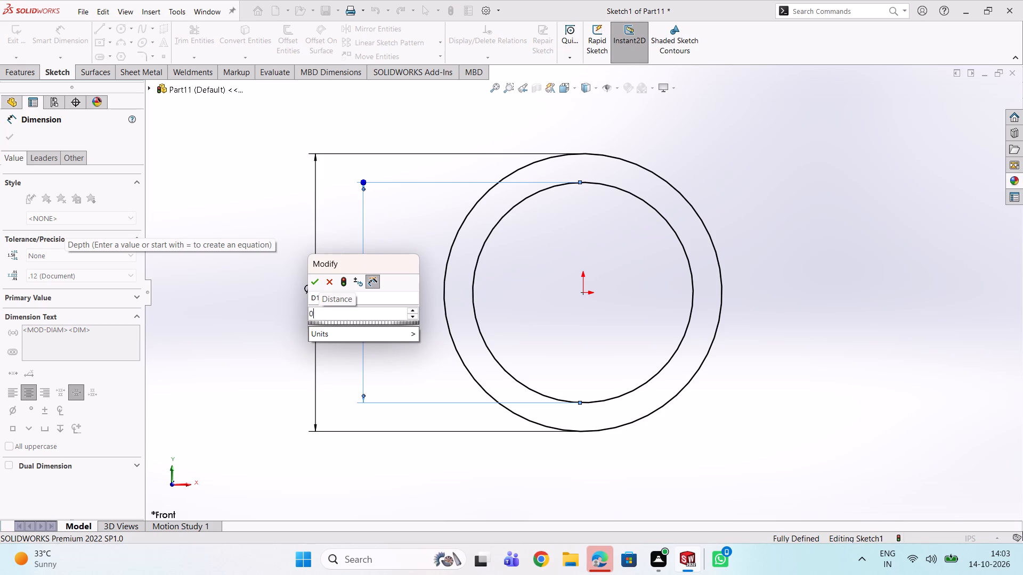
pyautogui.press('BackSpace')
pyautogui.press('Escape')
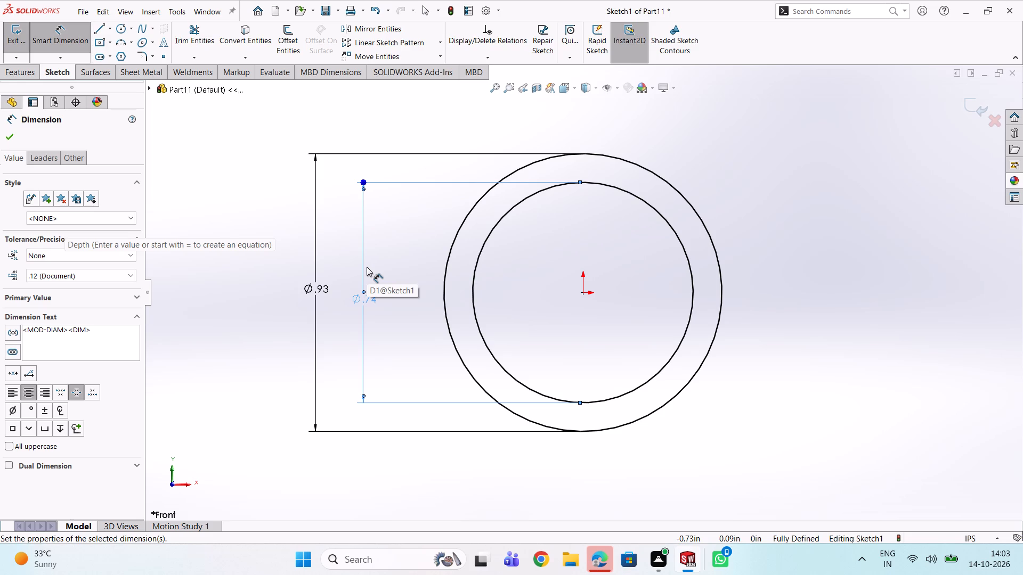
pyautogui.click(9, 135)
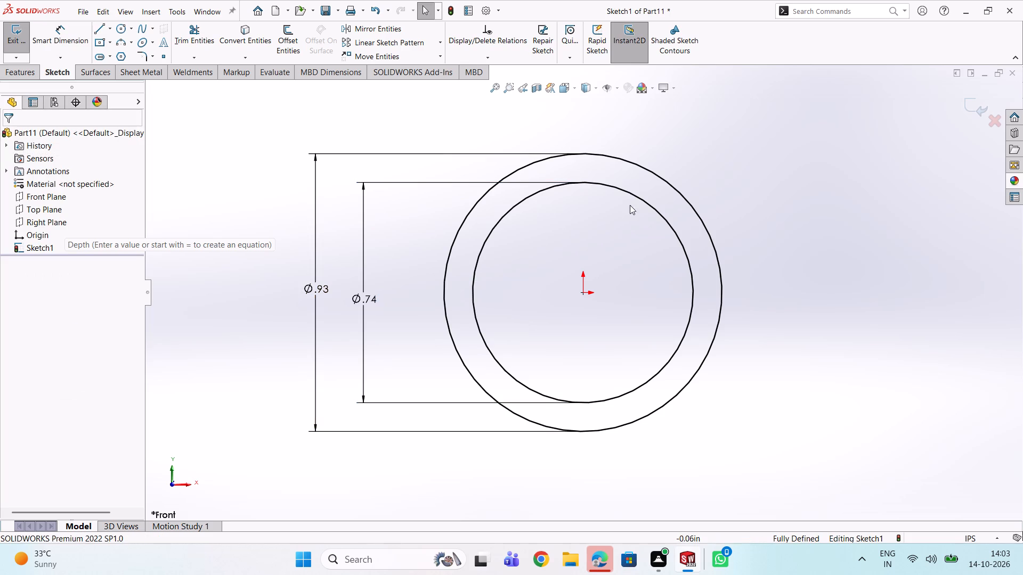
# Delete the outer and inner circles from the sketch together with their diameter dimensions.
pyautogui.click(651, 168)
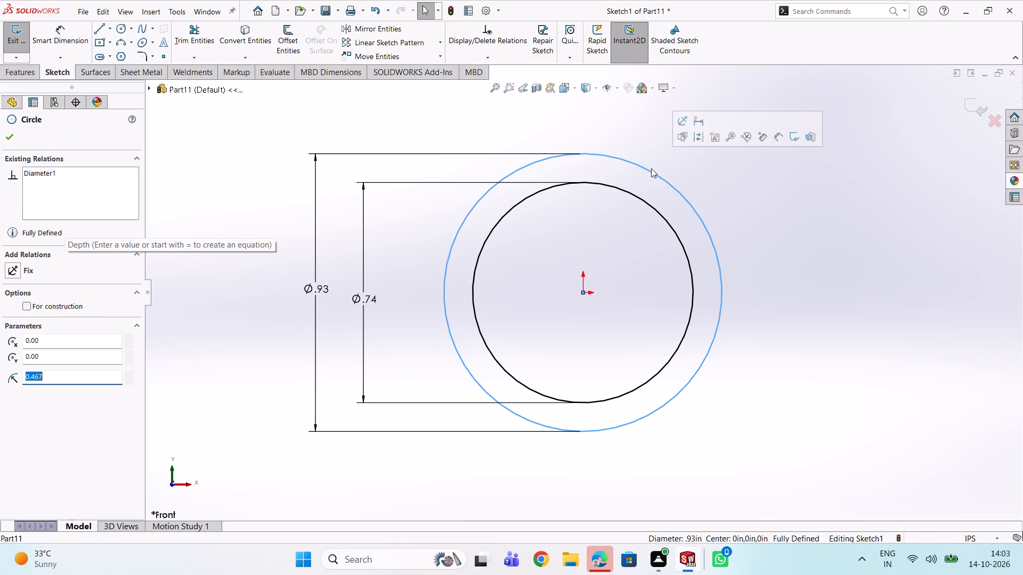
pyautogui.press('Delete')
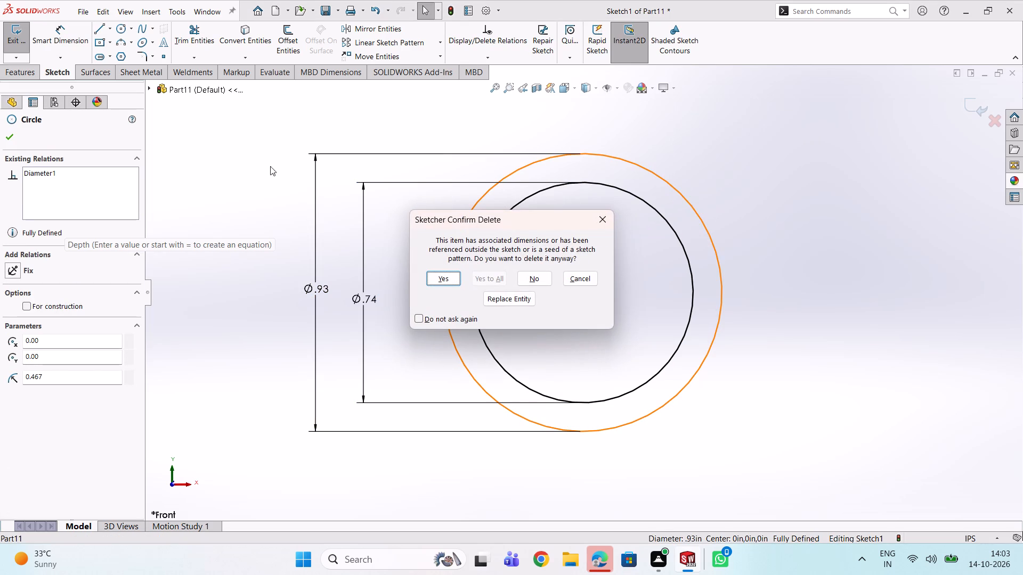
pyautogui.doubleClick(429, 284)
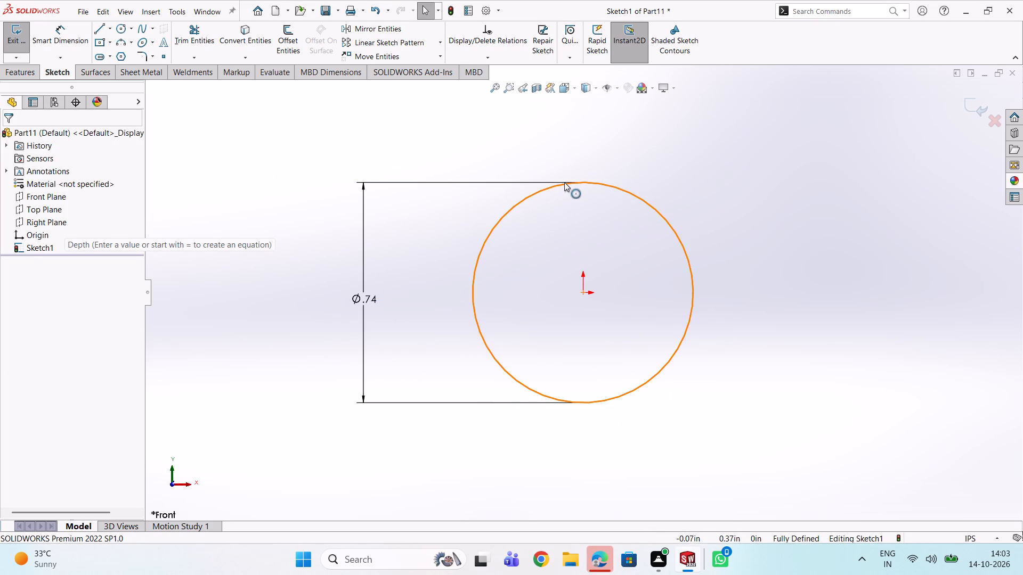
pyautogui.click(565, 183)
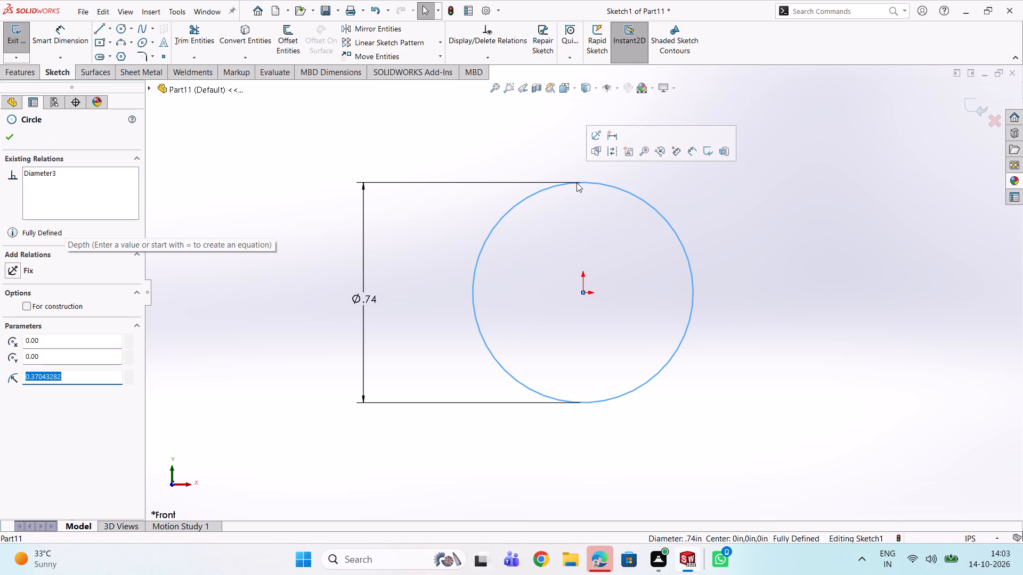
pyautogui.press('Delete')
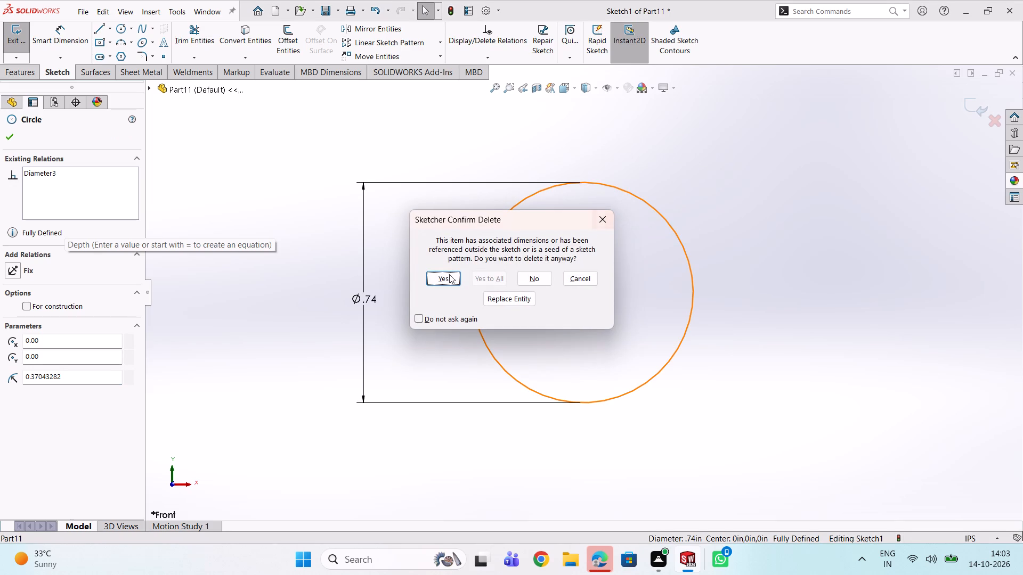
pyautogui.click(447, 276)
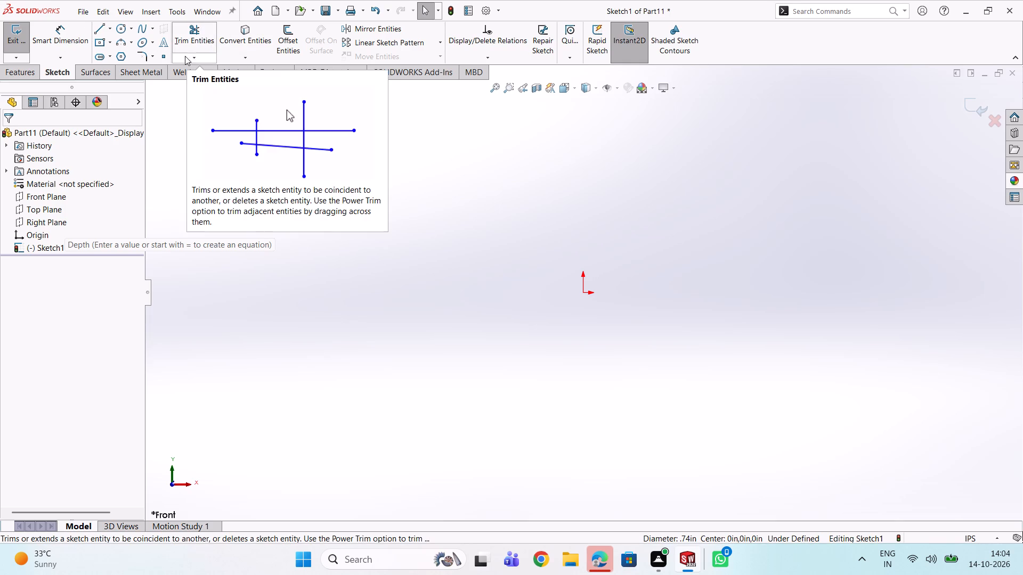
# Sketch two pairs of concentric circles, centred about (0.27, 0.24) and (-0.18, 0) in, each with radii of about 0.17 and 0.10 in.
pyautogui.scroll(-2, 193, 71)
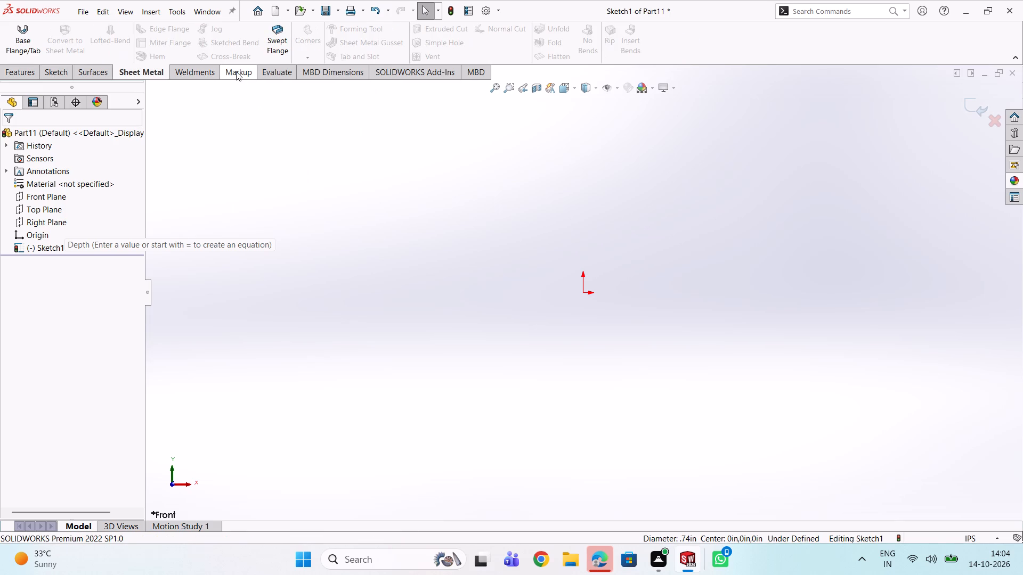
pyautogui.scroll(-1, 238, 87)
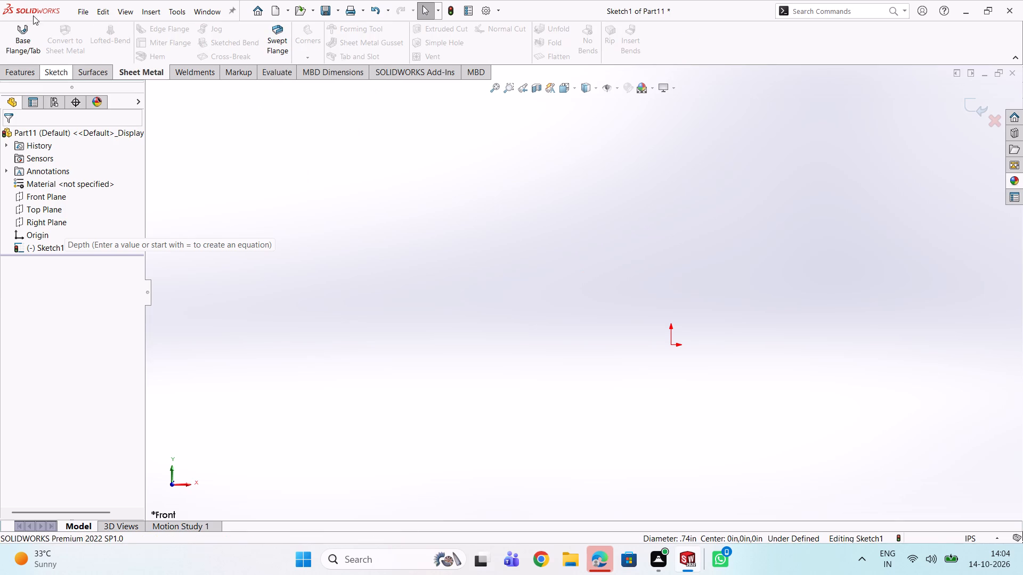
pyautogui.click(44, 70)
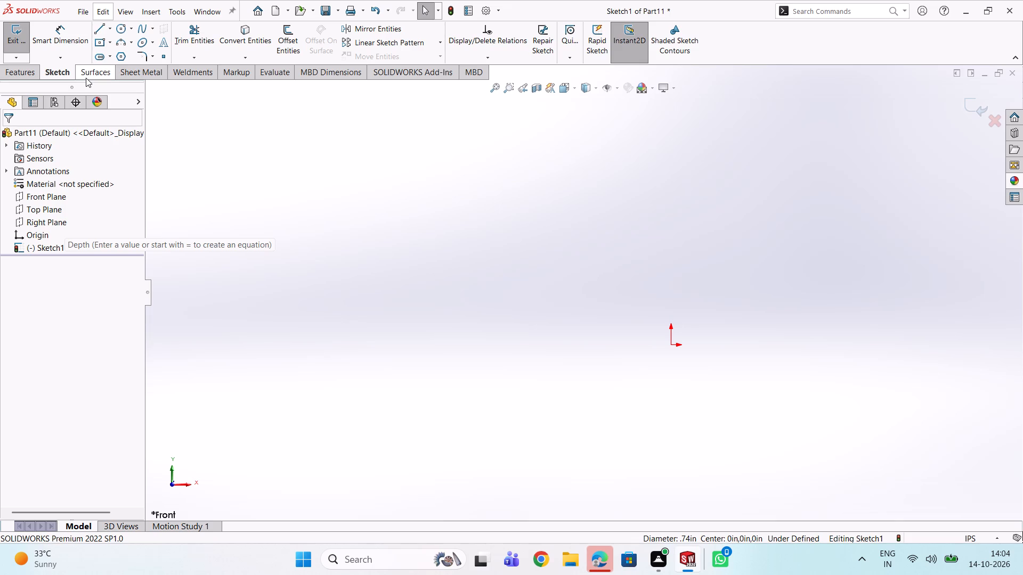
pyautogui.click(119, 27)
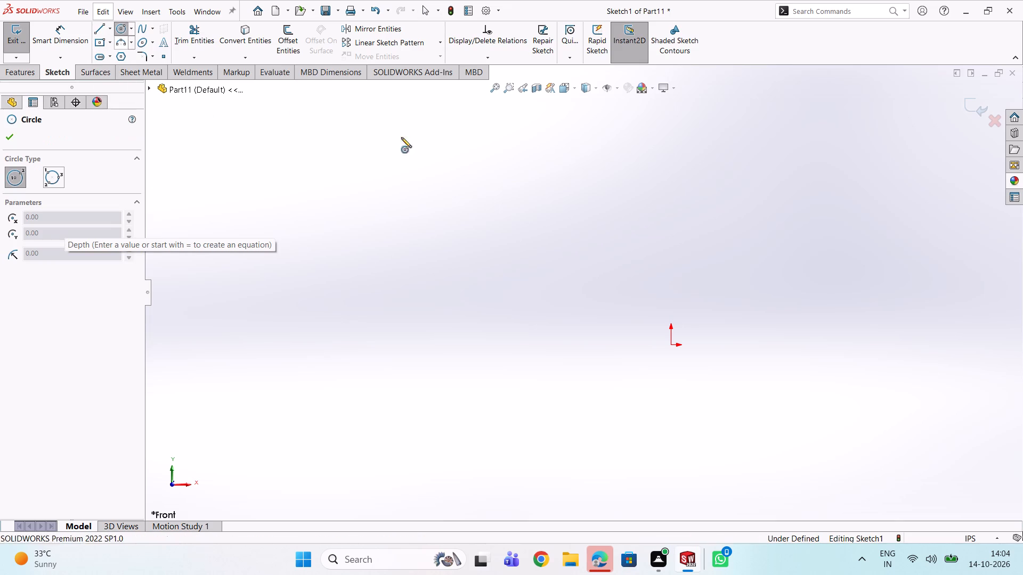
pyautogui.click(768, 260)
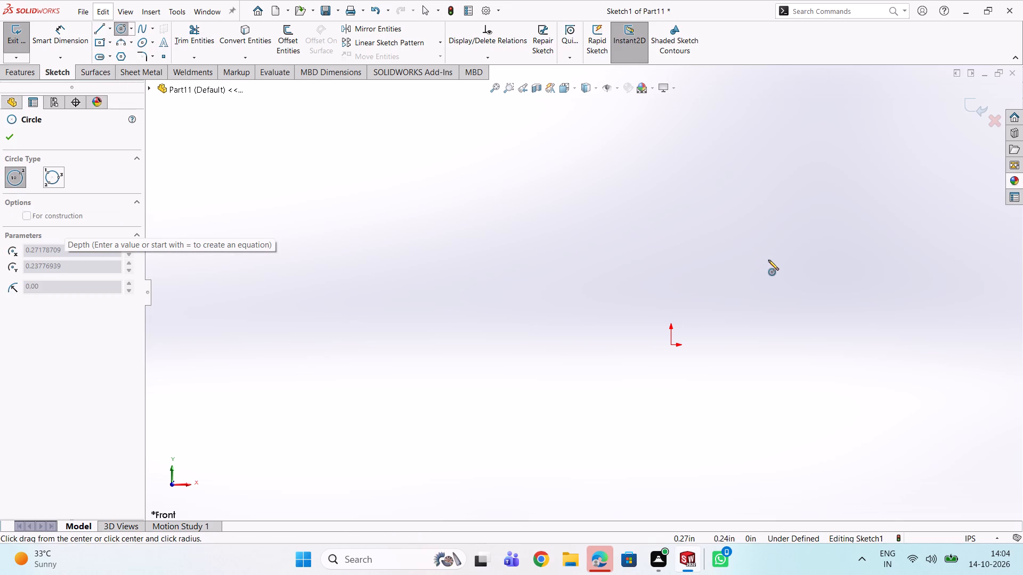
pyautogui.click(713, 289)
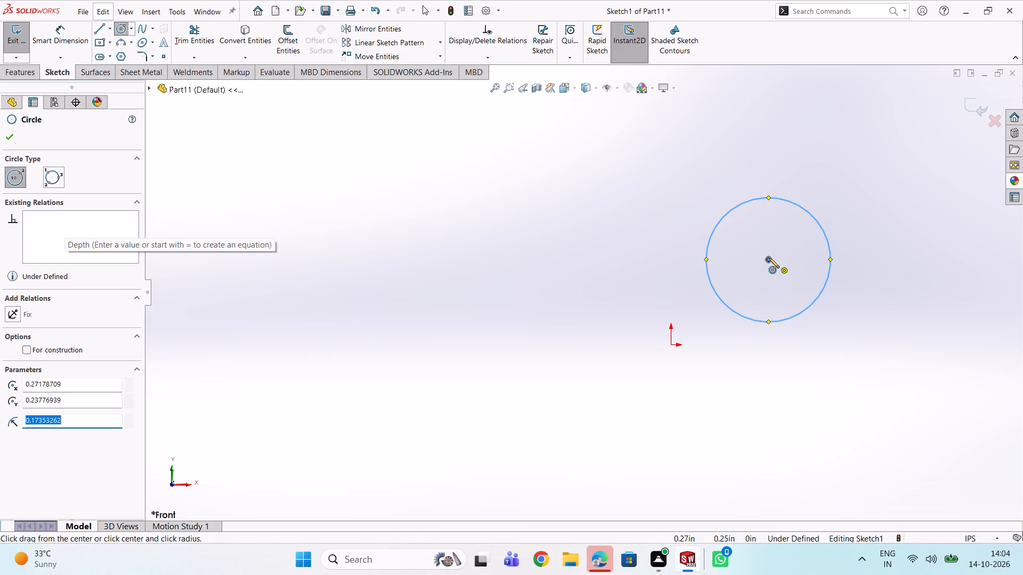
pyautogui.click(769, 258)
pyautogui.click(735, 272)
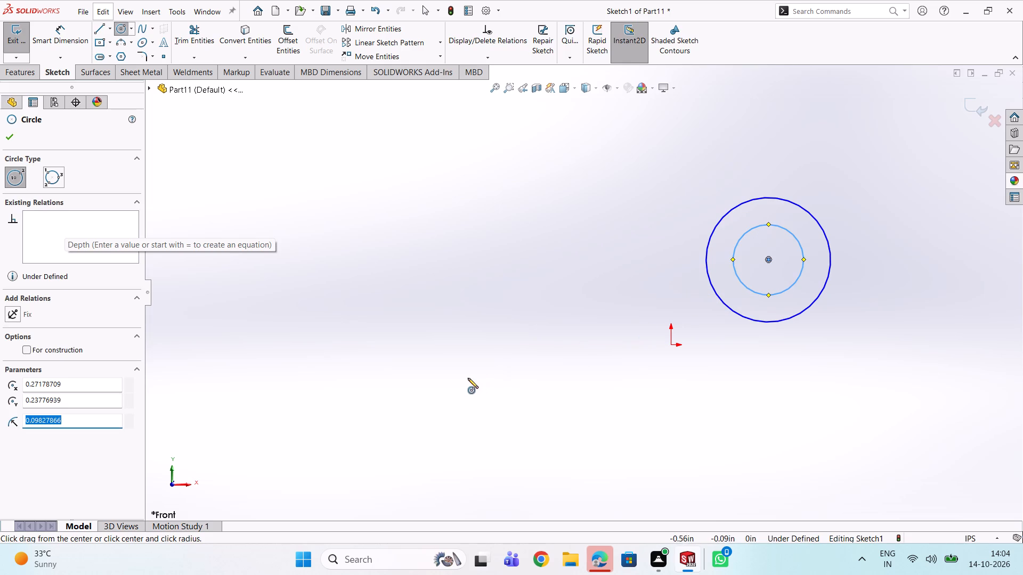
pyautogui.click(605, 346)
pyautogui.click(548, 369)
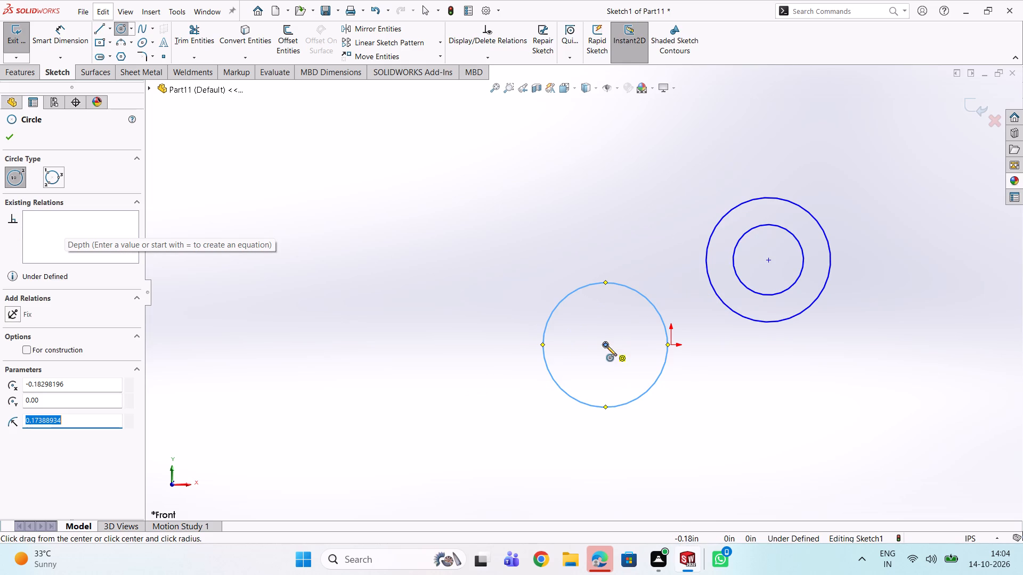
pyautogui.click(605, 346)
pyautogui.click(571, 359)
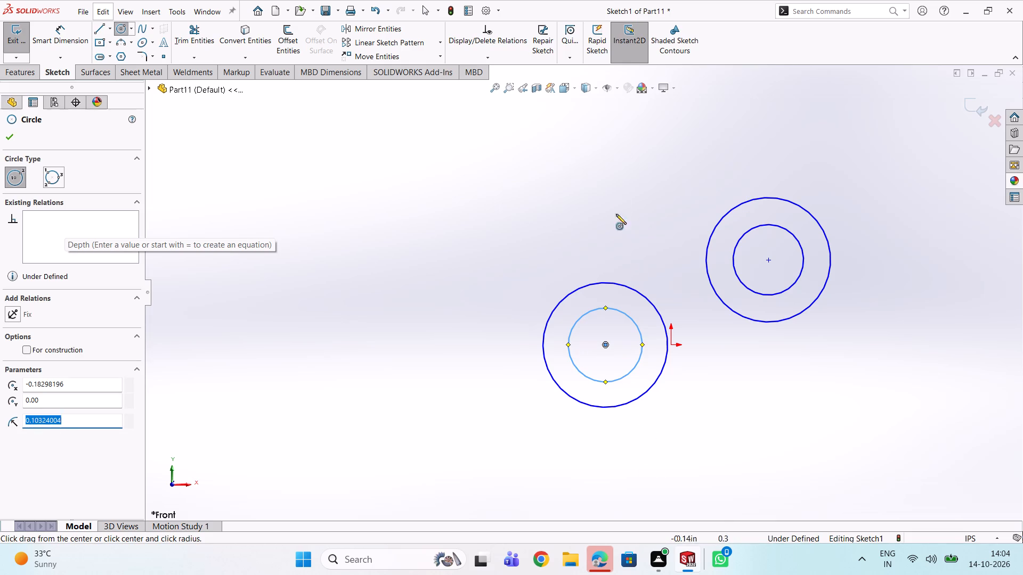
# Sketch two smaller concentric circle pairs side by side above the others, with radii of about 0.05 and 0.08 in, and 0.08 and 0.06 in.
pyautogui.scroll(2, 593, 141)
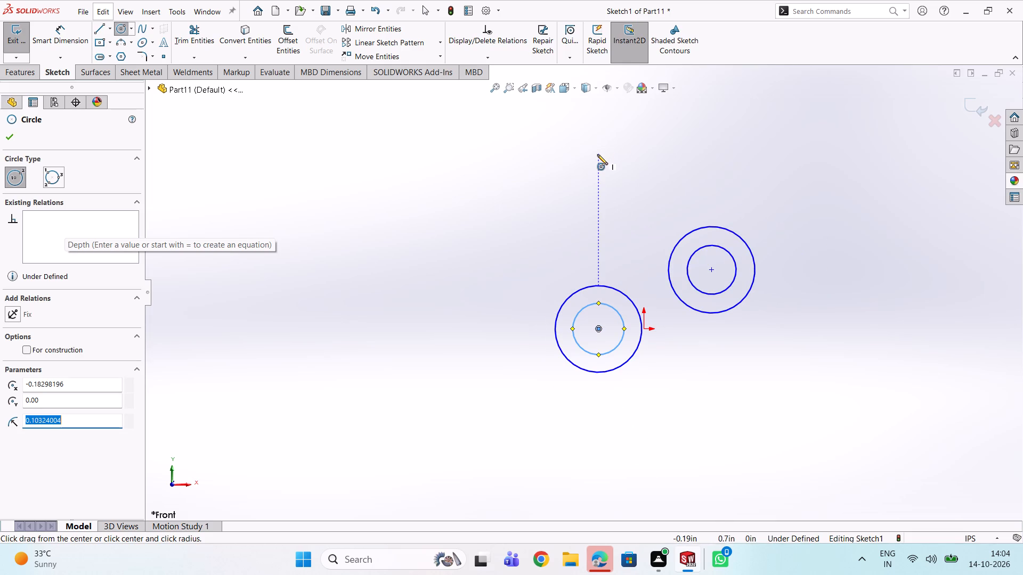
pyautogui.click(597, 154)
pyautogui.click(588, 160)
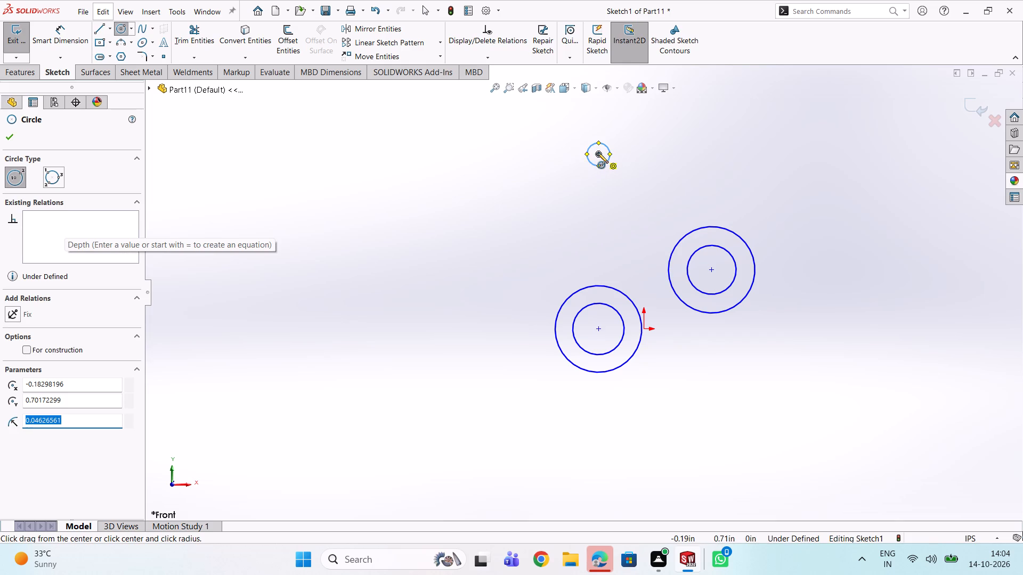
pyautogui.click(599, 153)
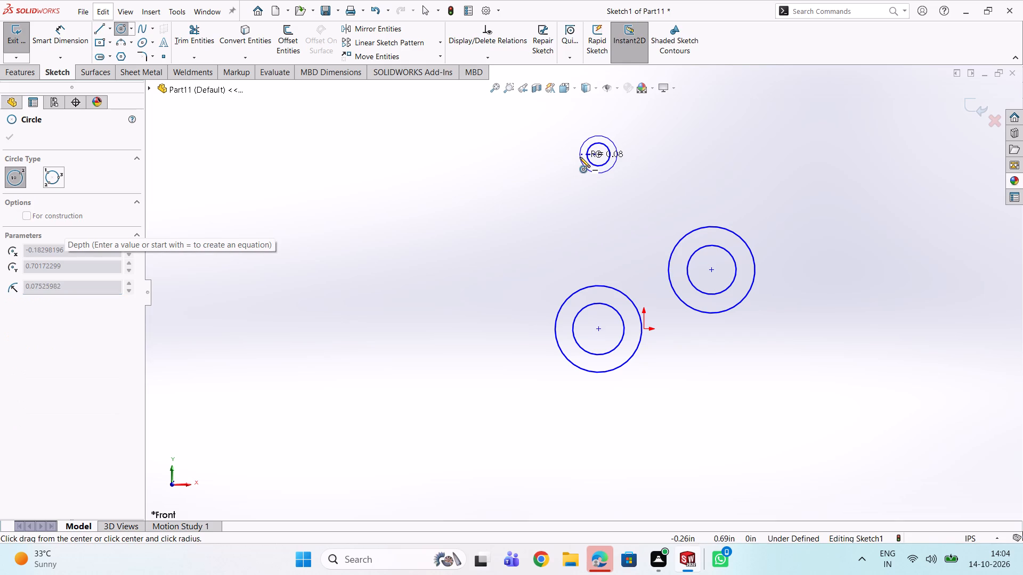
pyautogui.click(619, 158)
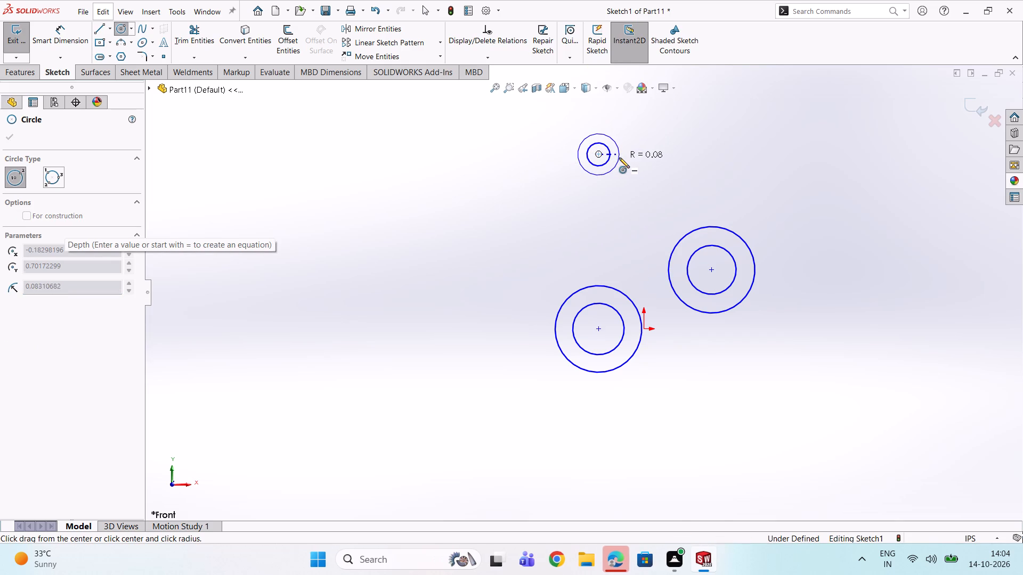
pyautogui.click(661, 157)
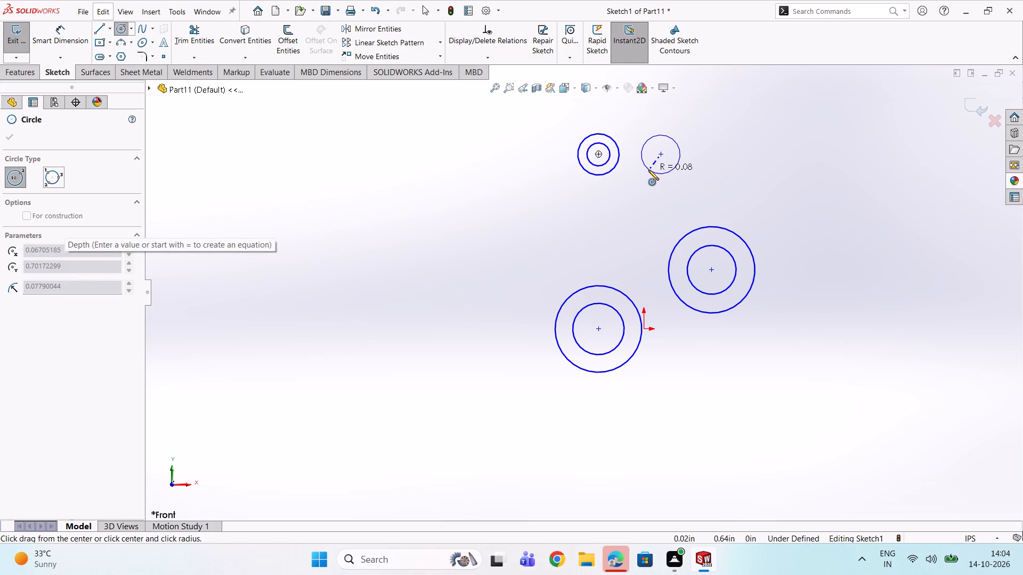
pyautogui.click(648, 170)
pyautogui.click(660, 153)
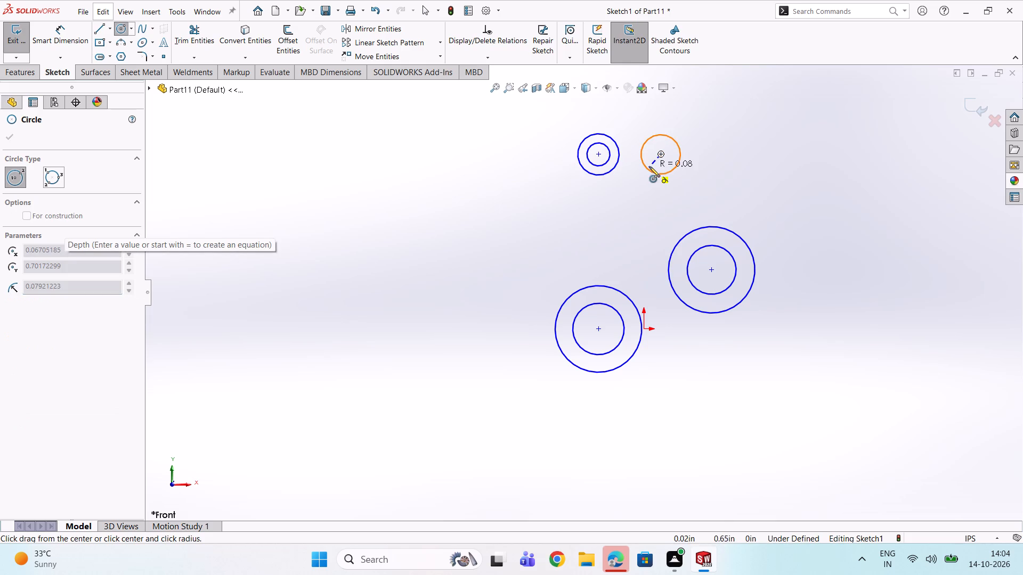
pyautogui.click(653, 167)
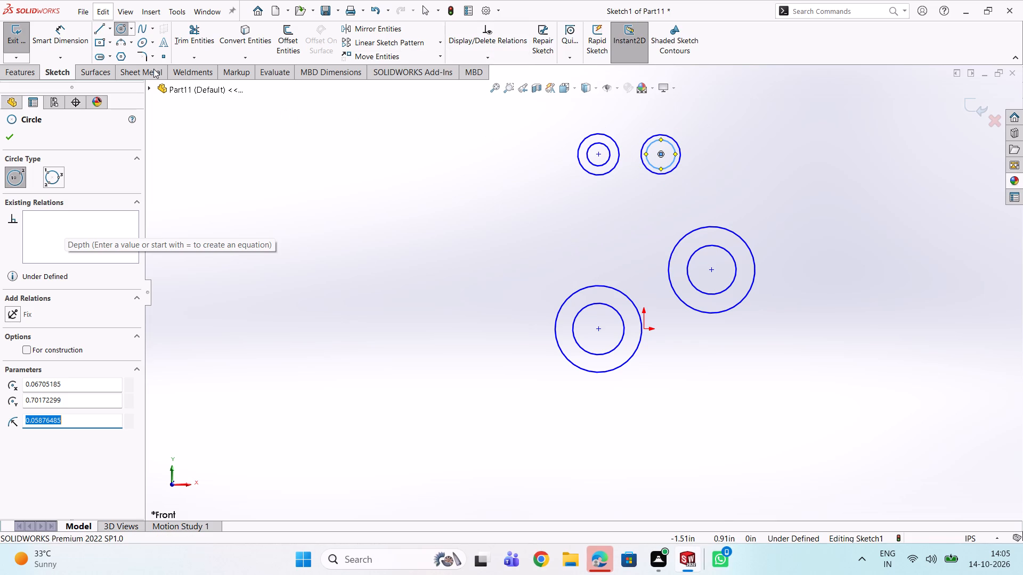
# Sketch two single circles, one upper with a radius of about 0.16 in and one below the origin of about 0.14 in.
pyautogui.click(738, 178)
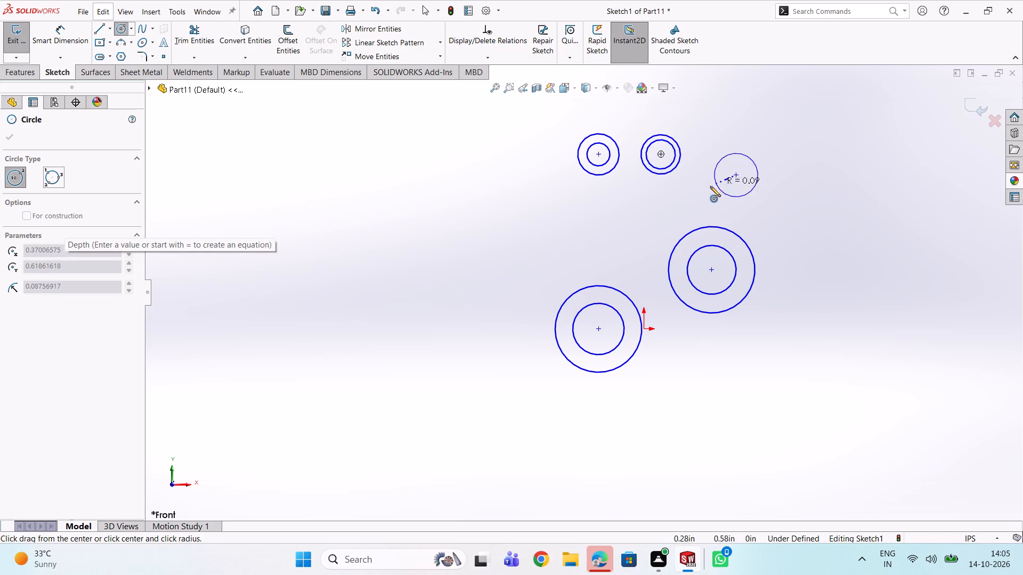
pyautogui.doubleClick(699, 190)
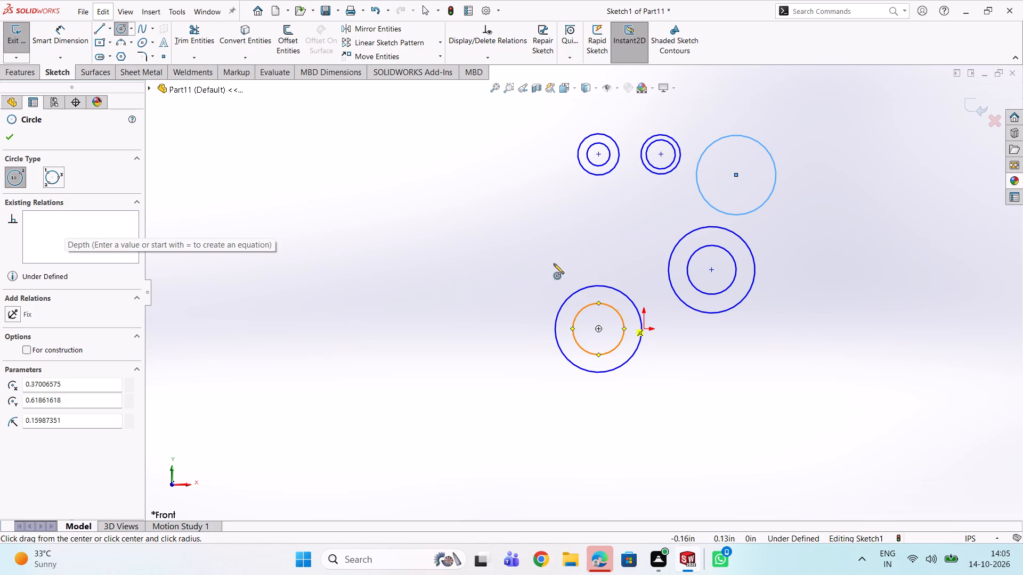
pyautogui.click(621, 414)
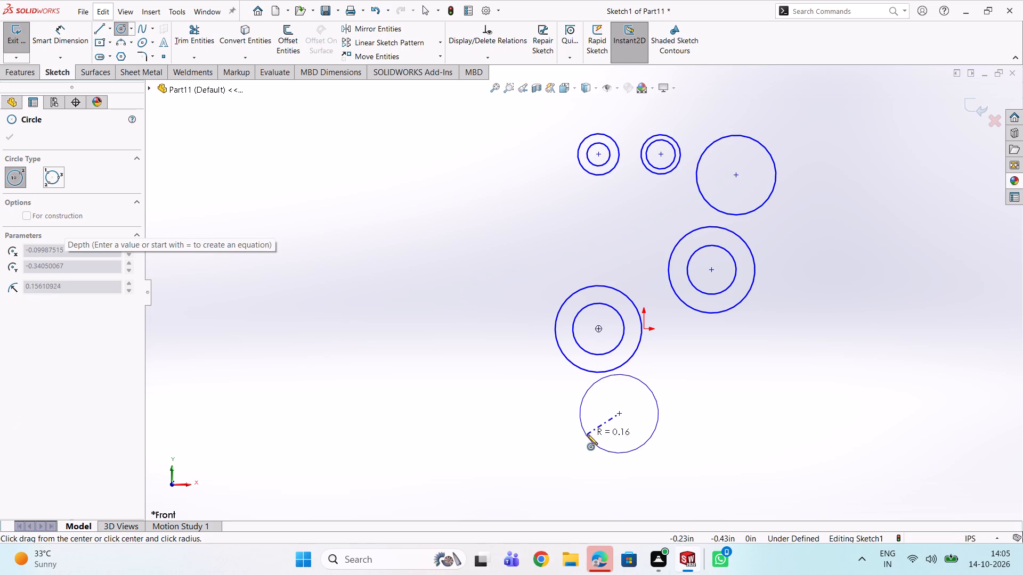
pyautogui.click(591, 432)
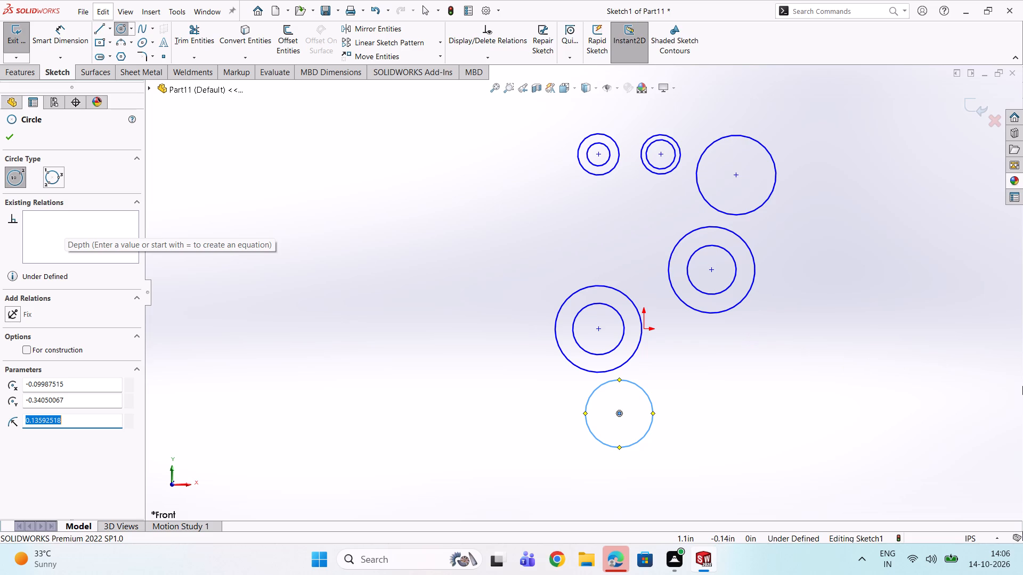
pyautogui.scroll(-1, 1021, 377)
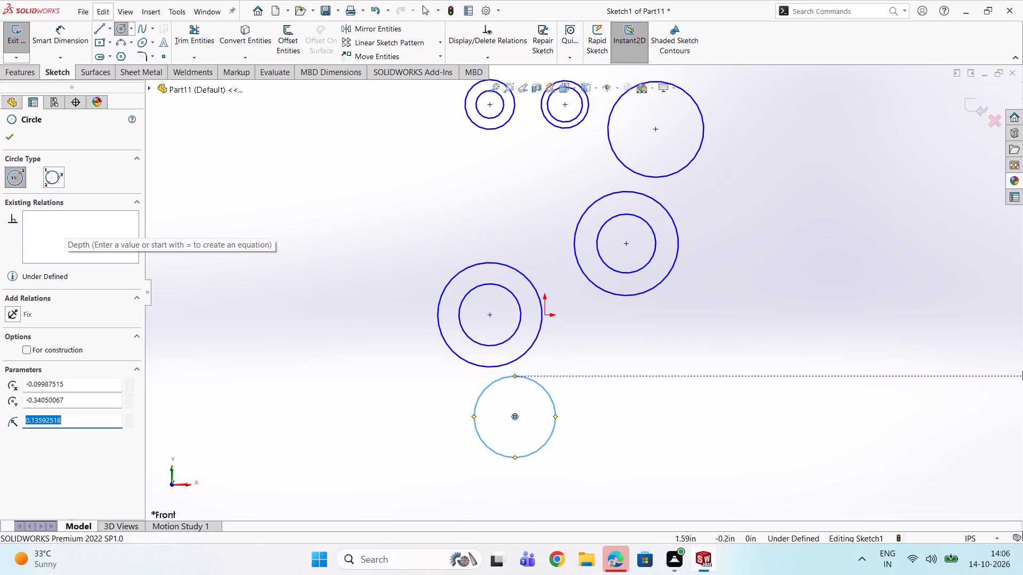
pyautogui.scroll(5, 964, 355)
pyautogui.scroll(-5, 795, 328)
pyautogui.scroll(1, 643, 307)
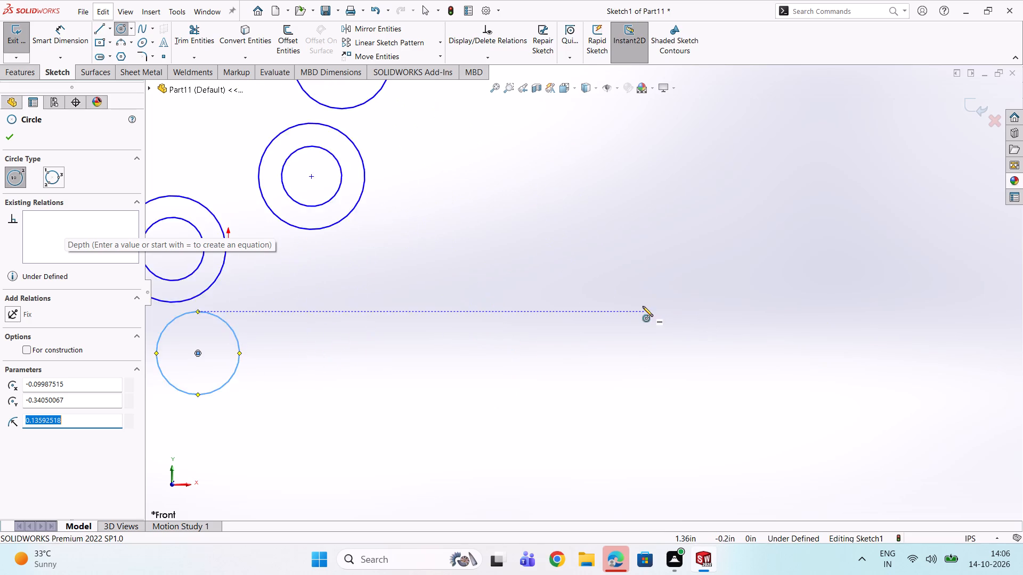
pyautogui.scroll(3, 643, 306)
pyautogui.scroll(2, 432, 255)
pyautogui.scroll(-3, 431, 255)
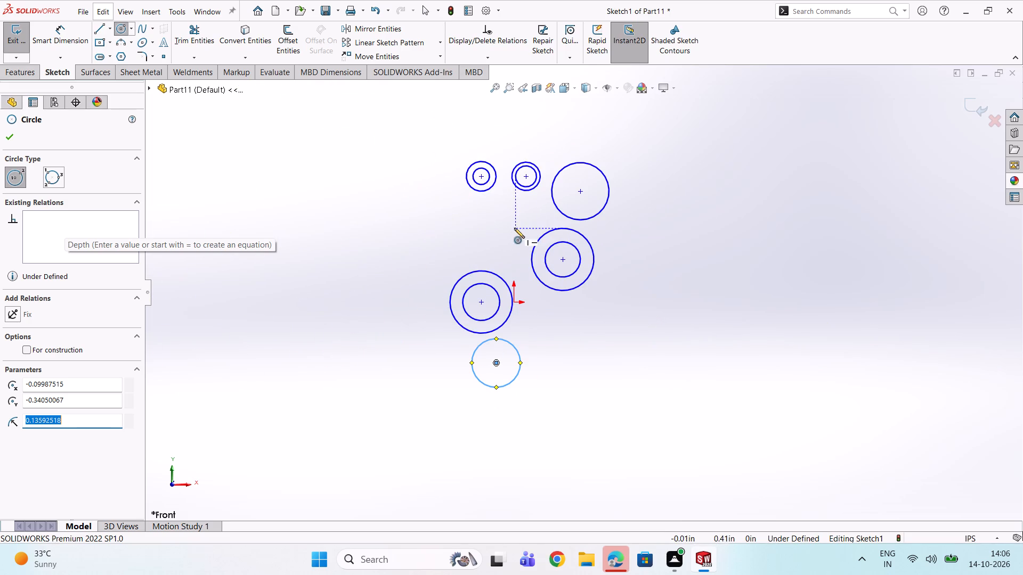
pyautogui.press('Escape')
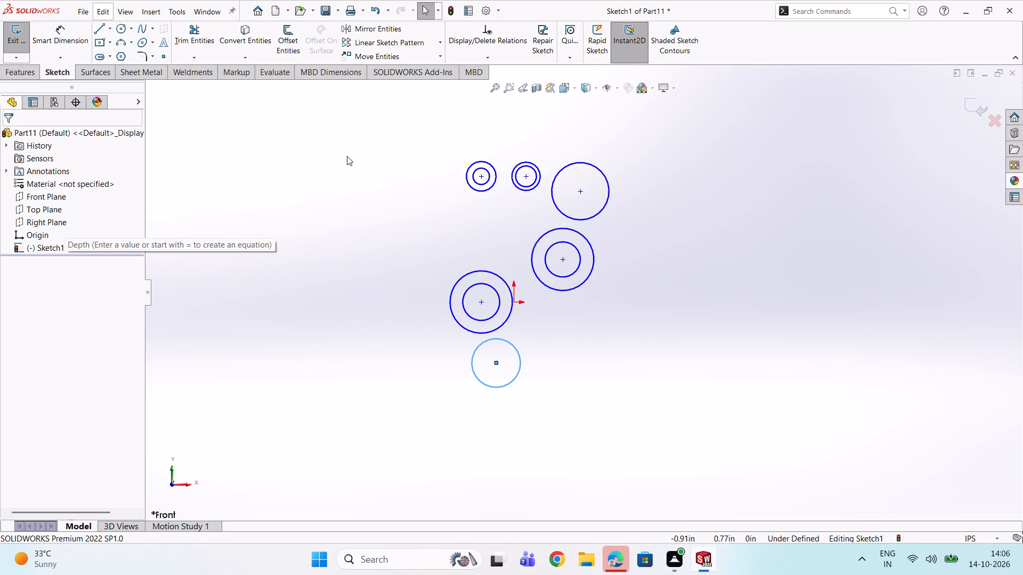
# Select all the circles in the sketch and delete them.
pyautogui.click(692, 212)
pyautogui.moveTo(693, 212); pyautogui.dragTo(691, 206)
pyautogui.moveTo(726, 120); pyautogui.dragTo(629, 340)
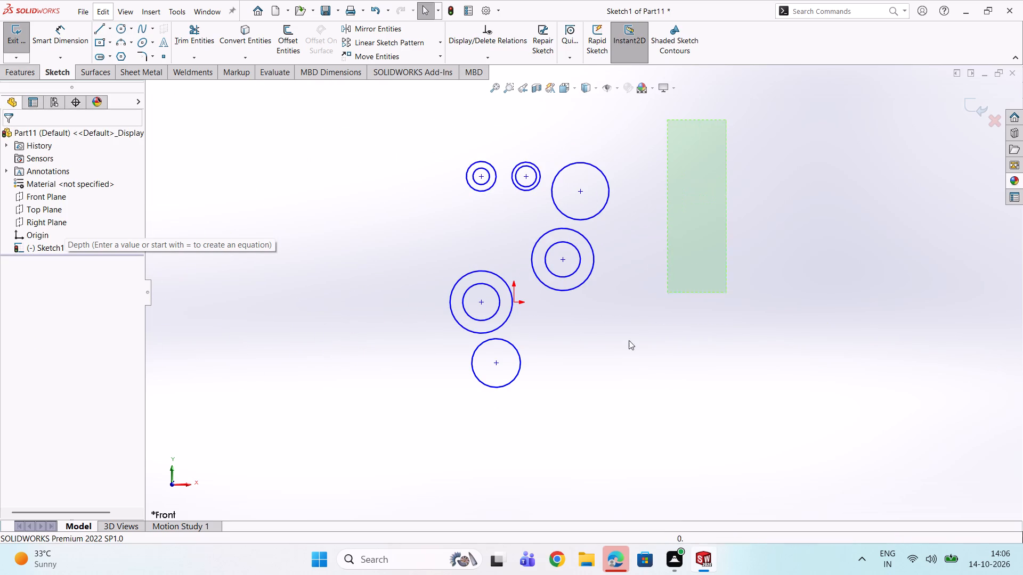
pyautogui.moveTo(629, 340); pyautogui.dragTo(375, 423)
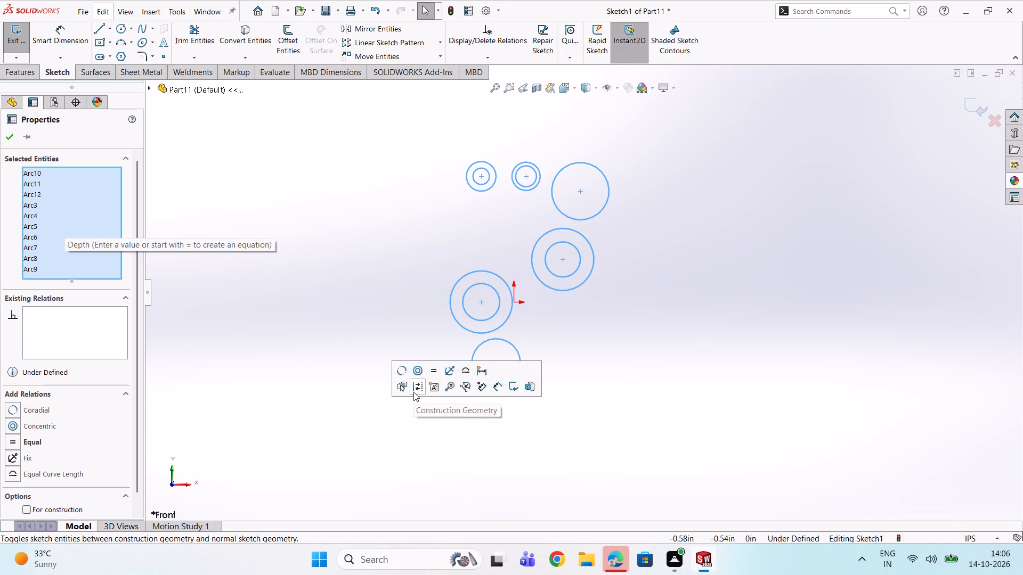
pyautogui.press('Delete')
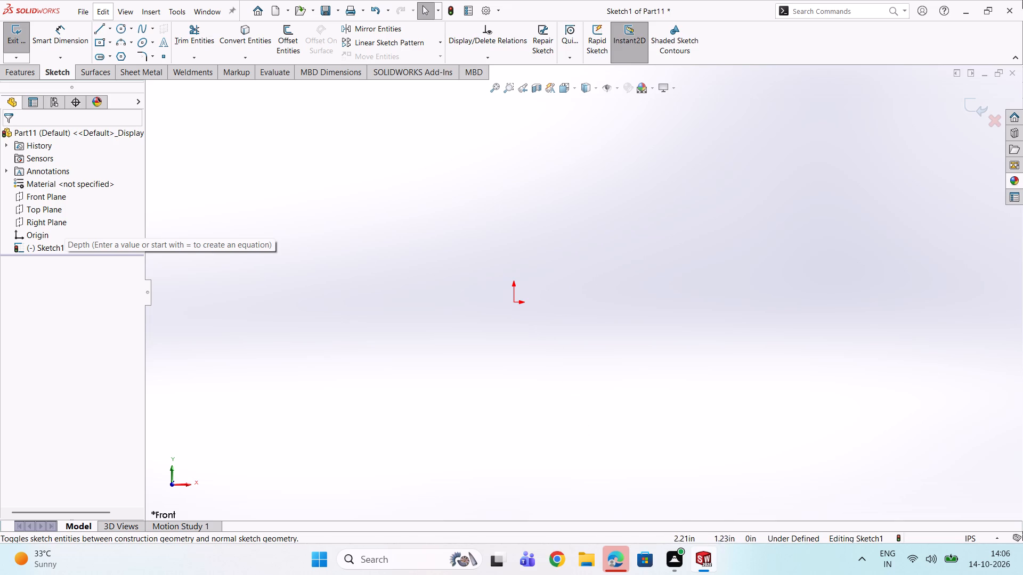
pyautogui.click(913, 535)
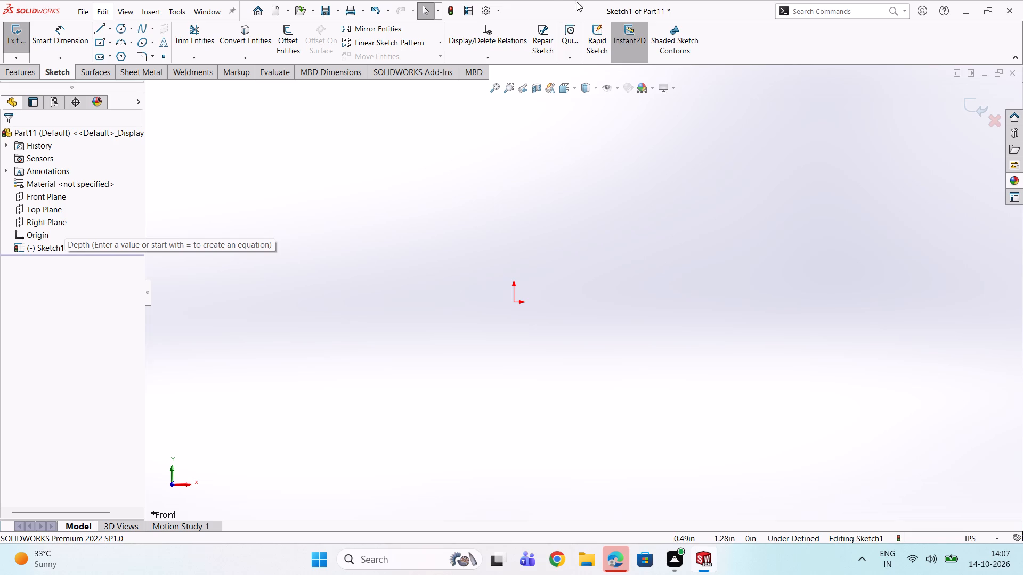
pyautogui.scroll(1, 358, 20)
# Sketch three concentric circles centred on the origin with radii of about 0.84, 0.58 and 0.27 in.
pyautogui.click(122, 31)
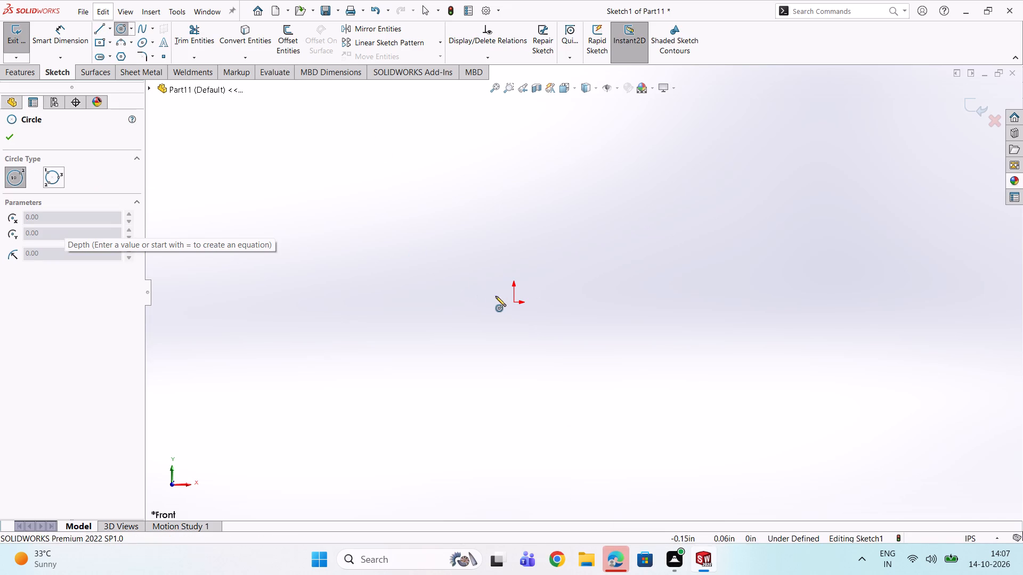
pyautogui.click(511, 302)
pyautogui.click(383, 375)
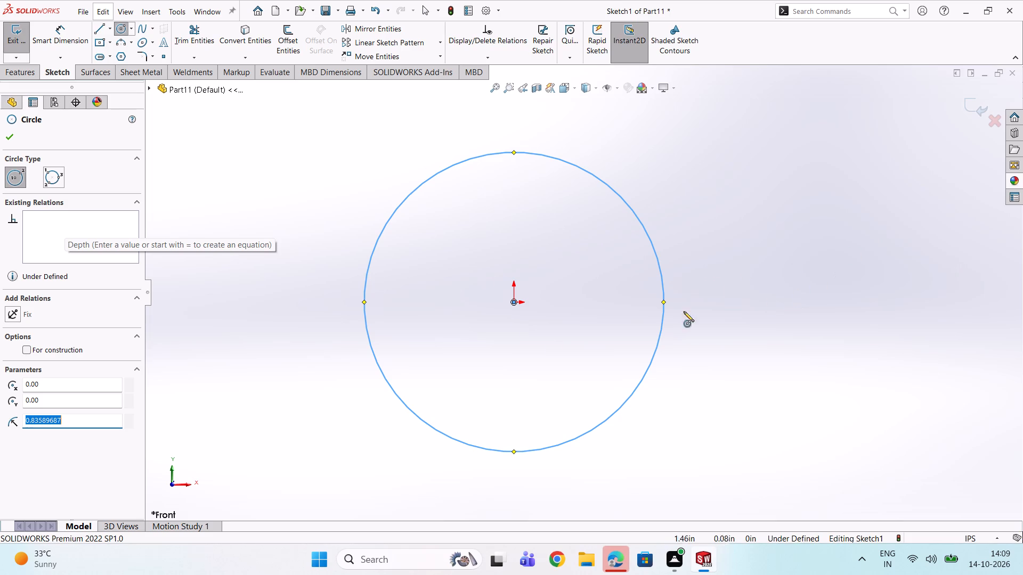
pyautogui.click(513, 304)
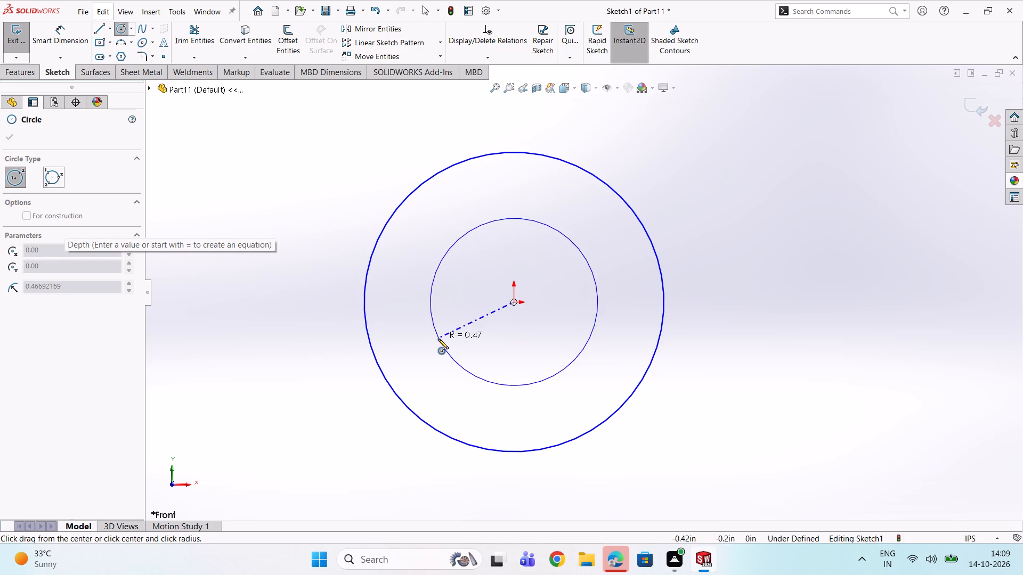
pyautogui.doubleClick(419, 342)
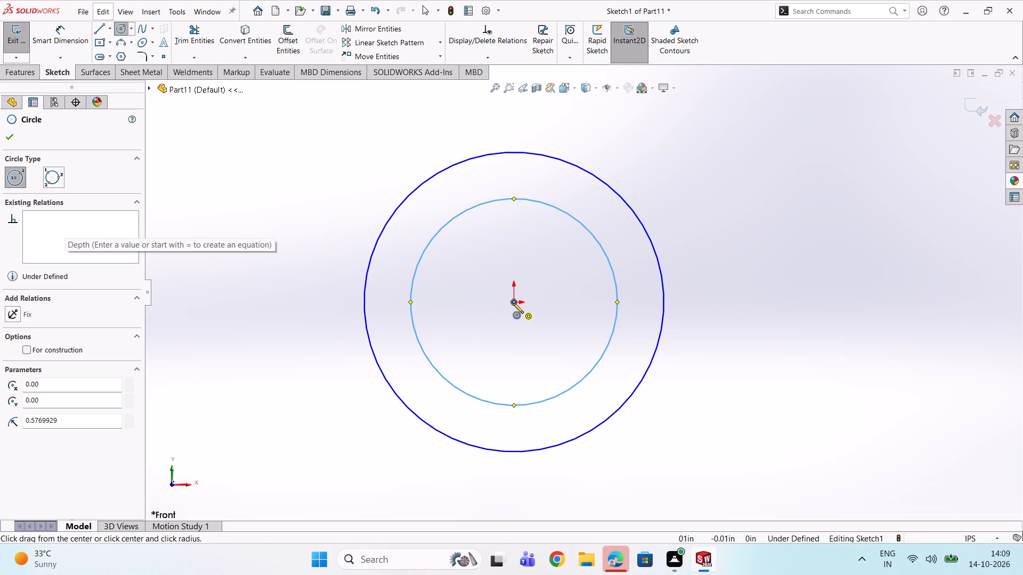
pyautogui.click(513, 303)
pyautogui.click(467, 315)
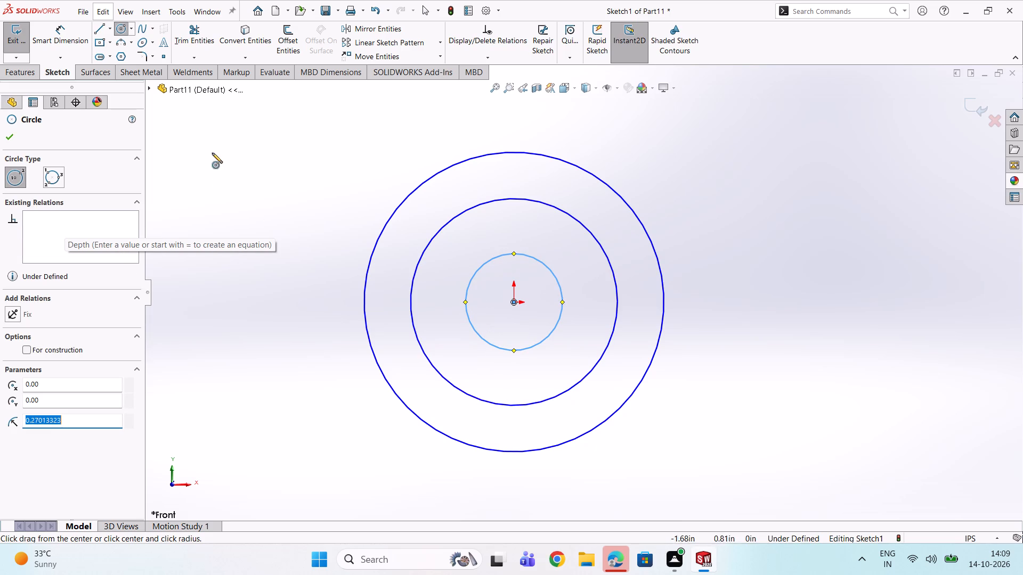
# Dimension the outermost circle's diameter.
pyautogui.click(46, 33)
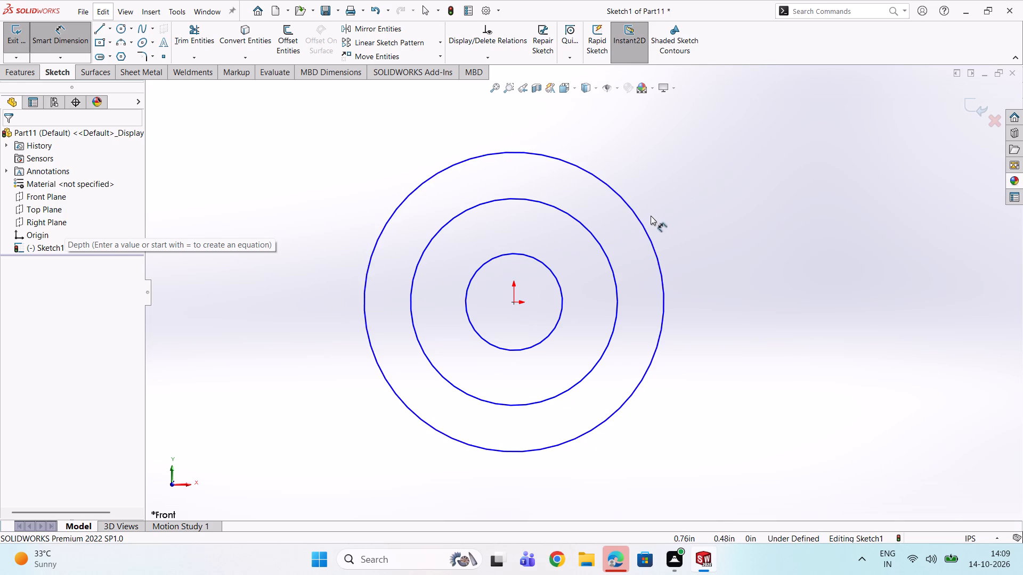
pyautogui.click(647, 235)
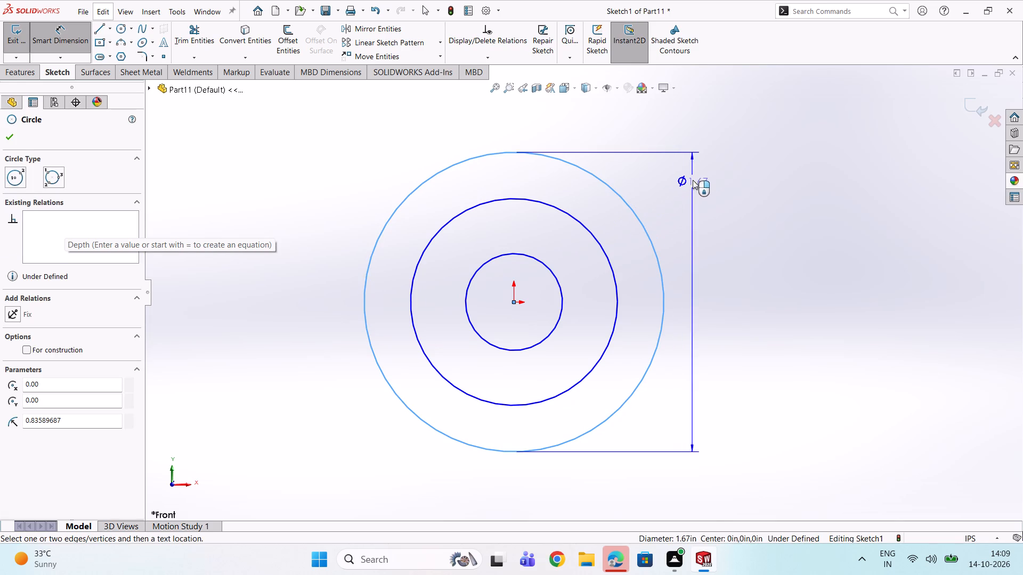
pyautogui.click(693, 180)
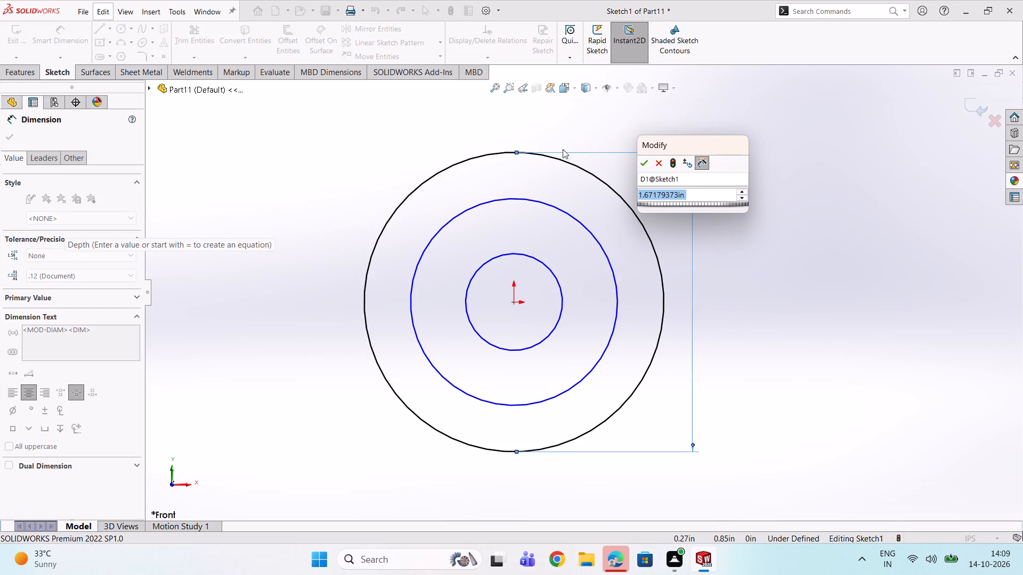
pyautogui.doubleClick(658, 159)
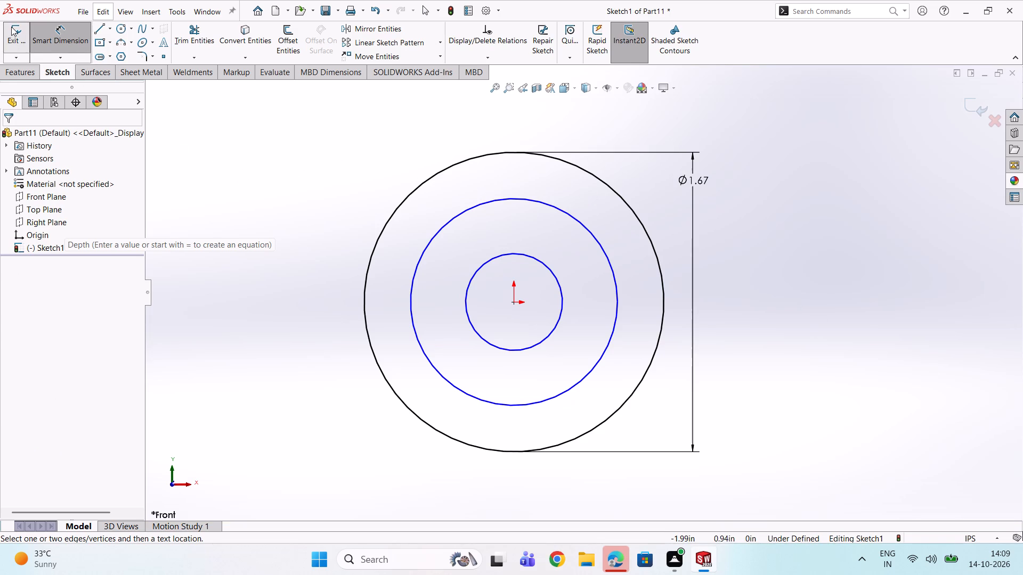
# Exit the sketch and delete Sketch1 from the part.
pyautogui.click(11, 27)
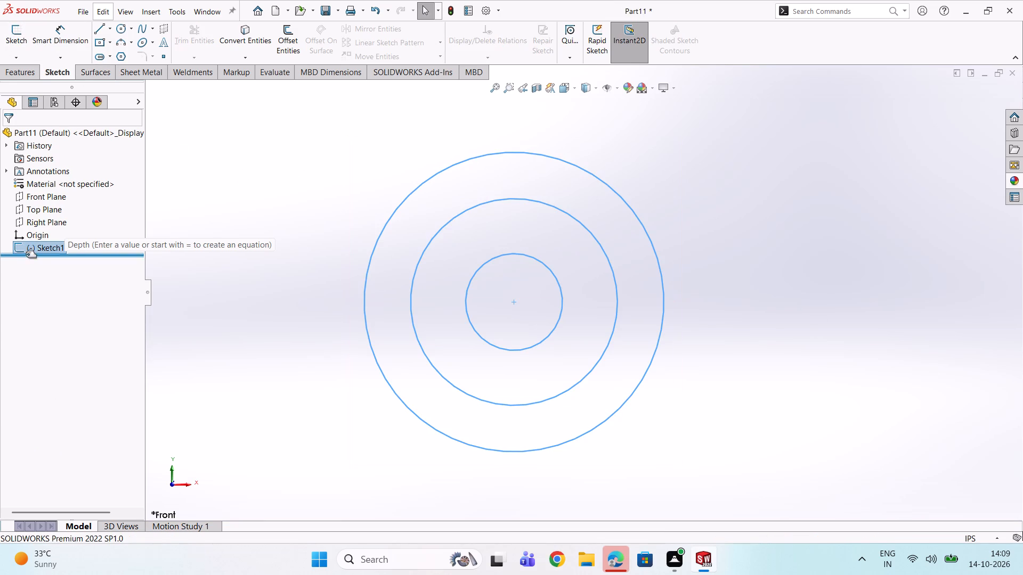
pyautogui.click(25, 247)
pyautogui.rightClick(25, 247)
pyautogui.click(36, 319)
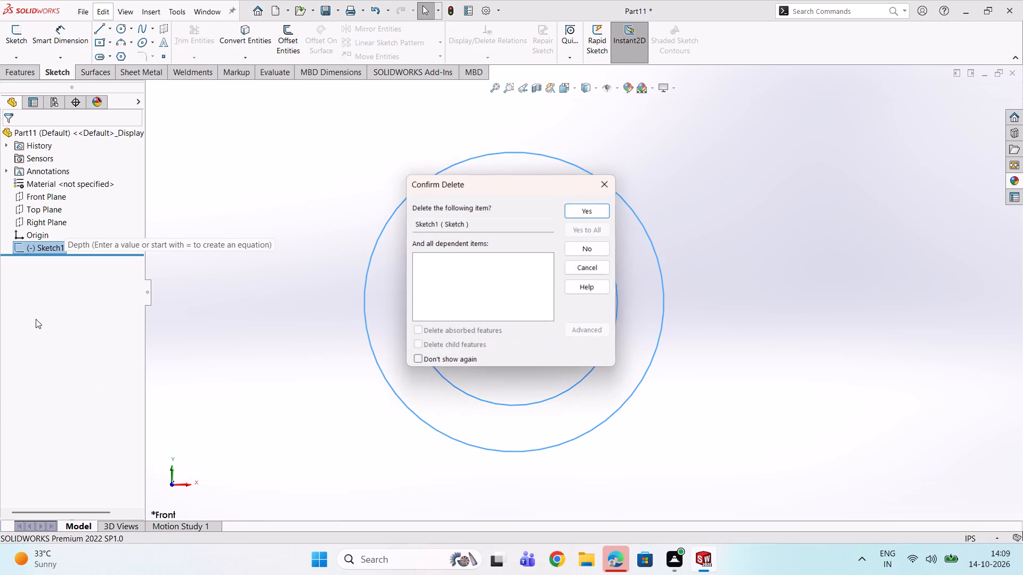
pyautogui.click(577, 203)
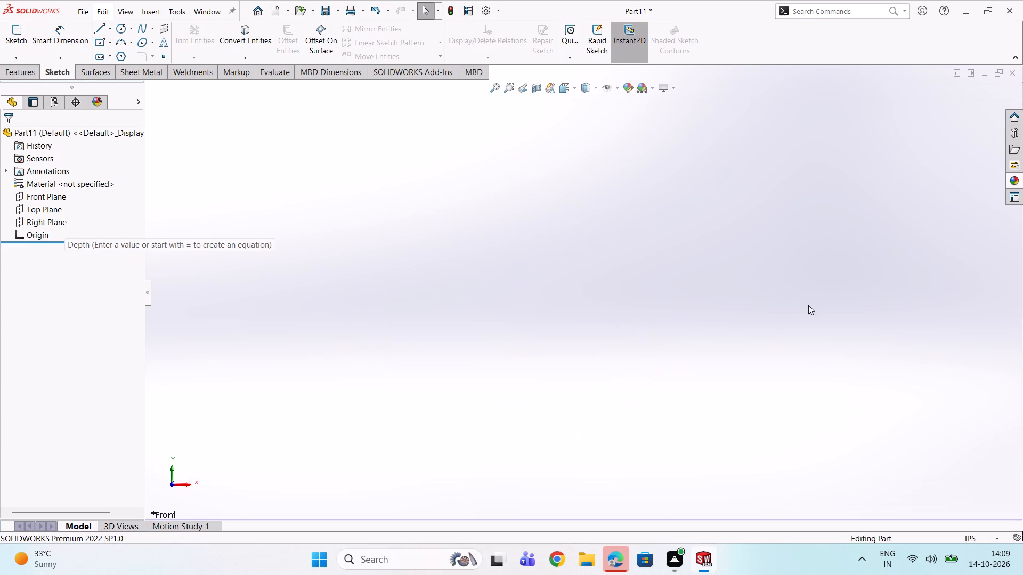
# Change the part's unit system to MMGS (millimeter, gram, second).
pyautogui.click(965, 535)
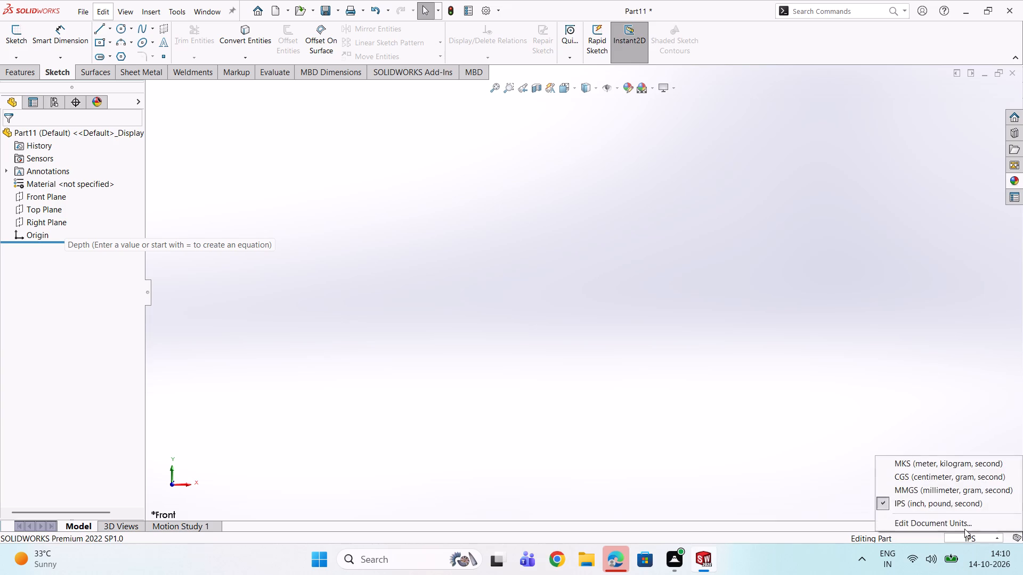
pyautogui.click(936, 489)
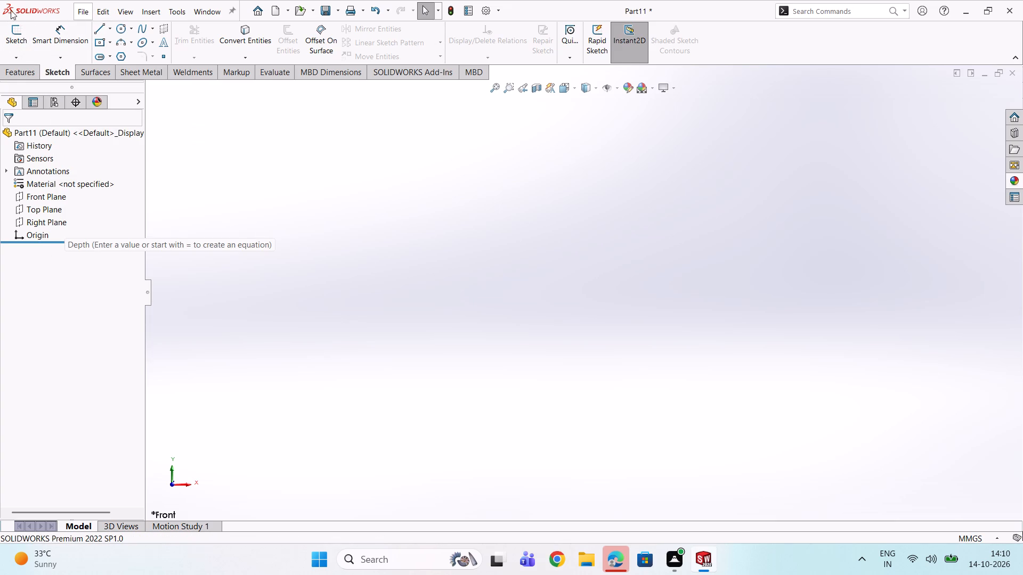
# Open the recent TOY TRAIN assembly.
pyautogui.click(255, 7)
pyautogui.doubleClick(326, 254)
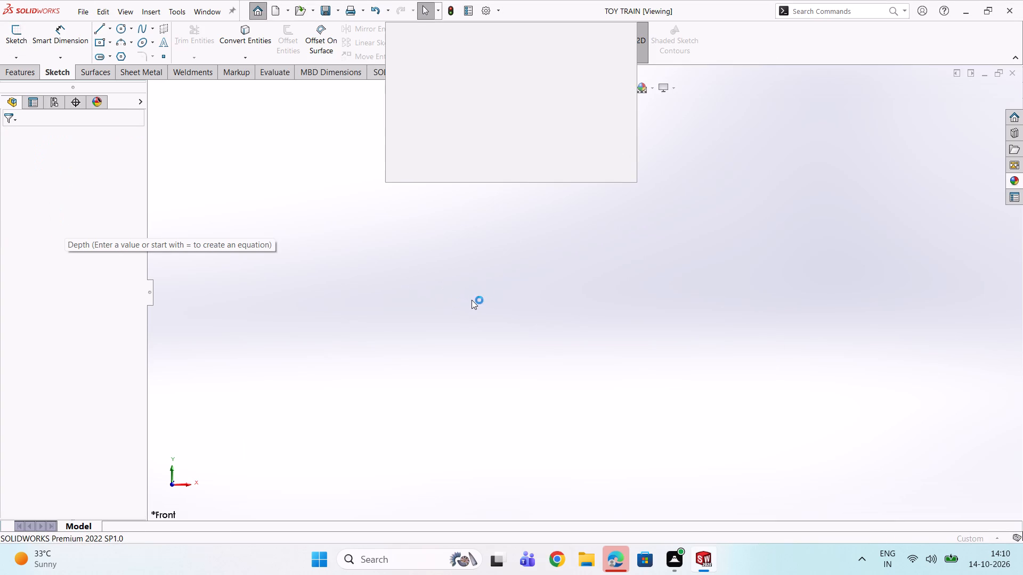
# Examine the wheels, crank pins and connecting rod up close and from several sides, as well as the whole train.
pyautogui.scroll(-5, 484, 281)
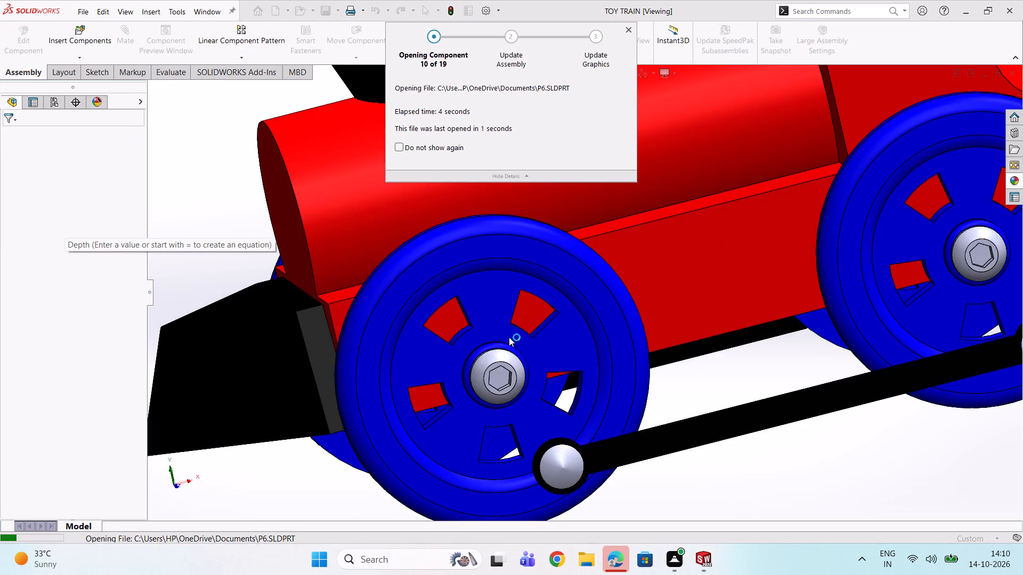
pyautogui.scroll(2, 509, 336)
pyautogui.scroll(-3, 568, 382)
pyautogui.moveTo(576, 377); pyautogui.dragTo(659, 399, button='middle')
pyautogui.scroll(-3, 652, 404)
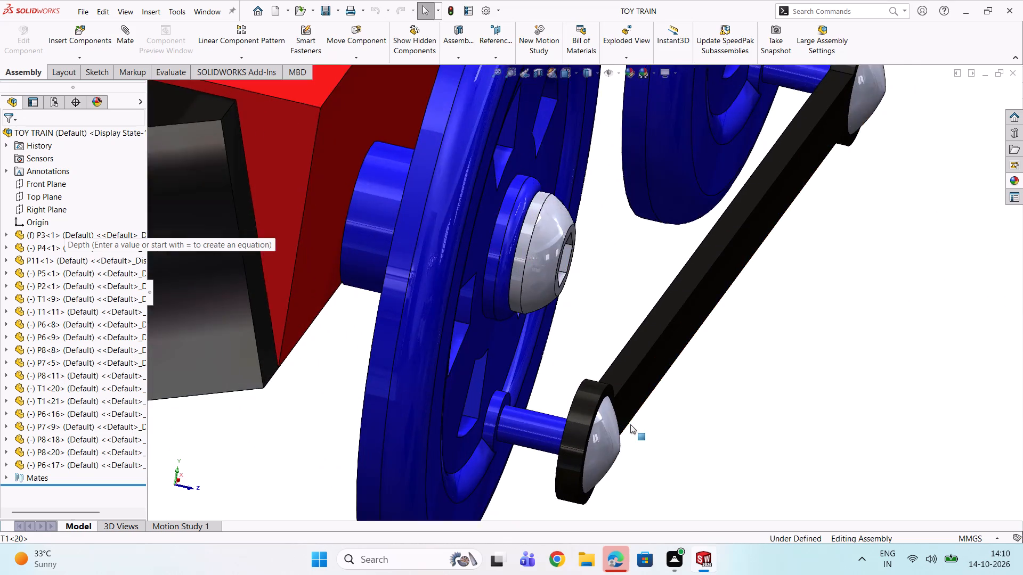
pyautogui.scroll(-3, 630, 424)
pyautogui.scroll(-2, 575, 438)
pyautogui.scroll(2, 573, 426)
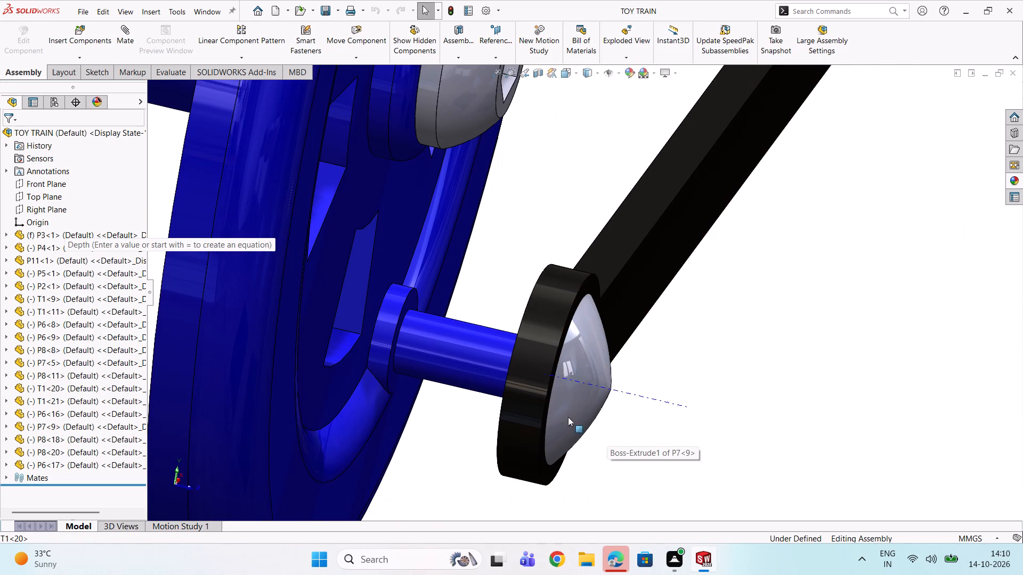
pyautogui.moveTo(543, 365); pyautogui.dragTo(515, 336, button='middle')
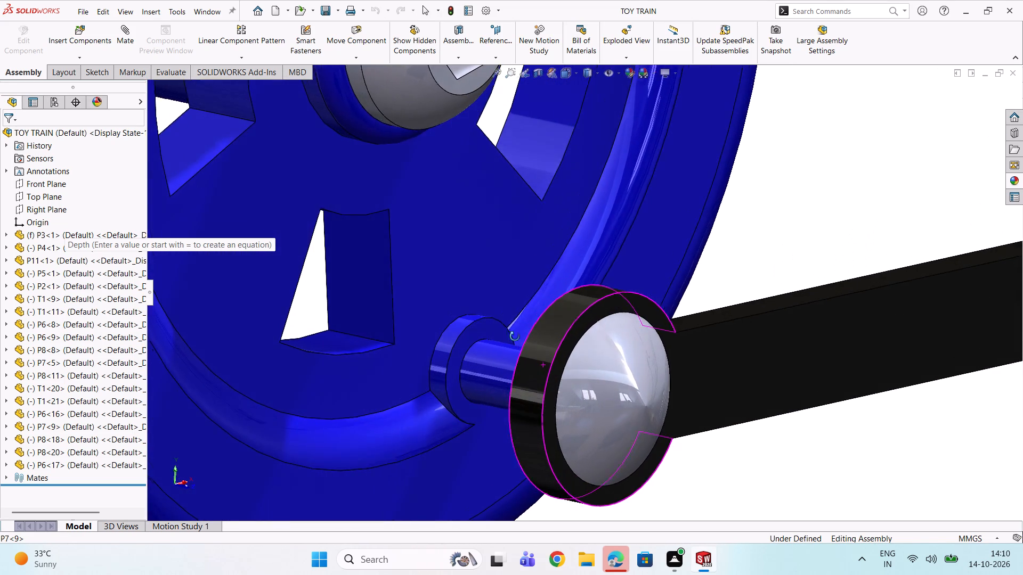
pyautogui.moveTo(515, 336); pyautogui.dragTo(559, 306, button='middle')
pyautogui.scroll(4, 558, 317)
pyautogui.scroll(-3, 547, 313)
pyautogui.scroll(4, 542, 311)
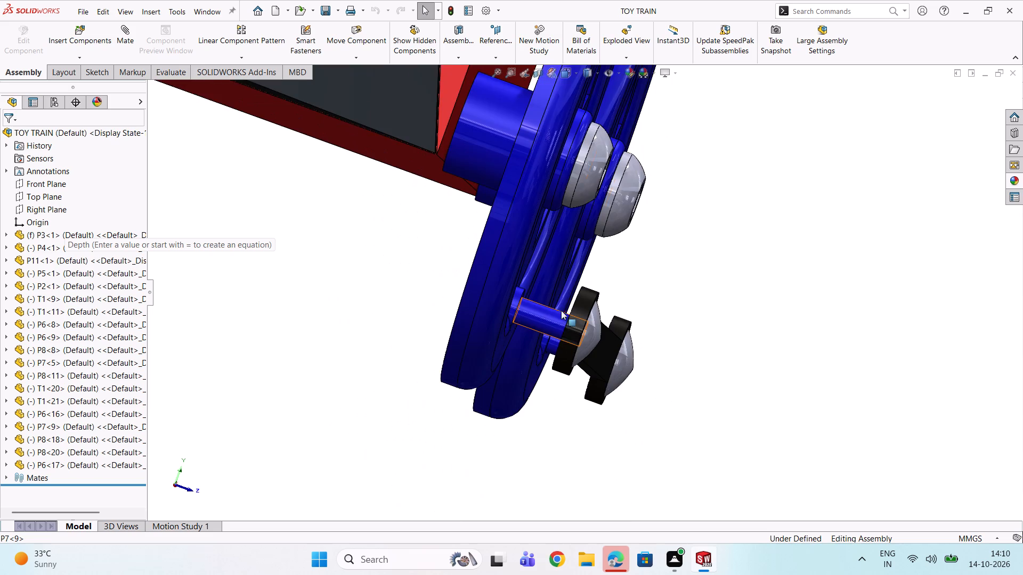
pyautogui.scroll(-3, 561, 310)
pyautogui.scroll(-1, 561, 355)
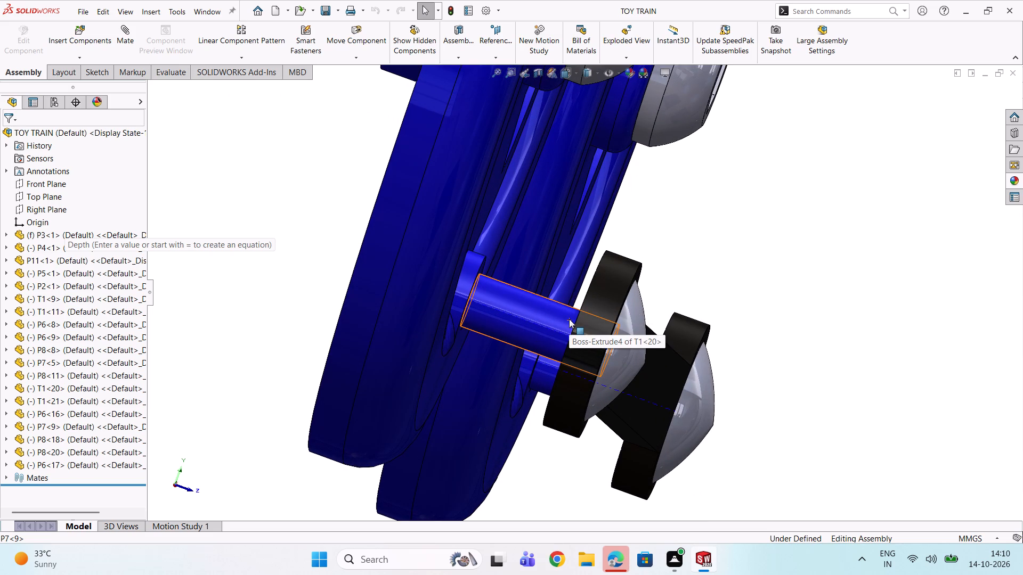
pyautogui.scroll(3, 874, 374)
pyautogui.scroll(3, 929, 374)
pyautogui.scroll(2, 758, 348)
pyautogui.scroll(-1, 568, 177)
pyautogui.moveTo(567, 177); pyautogui.dragTo(457, 239, button='middle')
pyautogui.scroll(6, 456, 241)
pyautogui.scroll(-4, 467, 256)
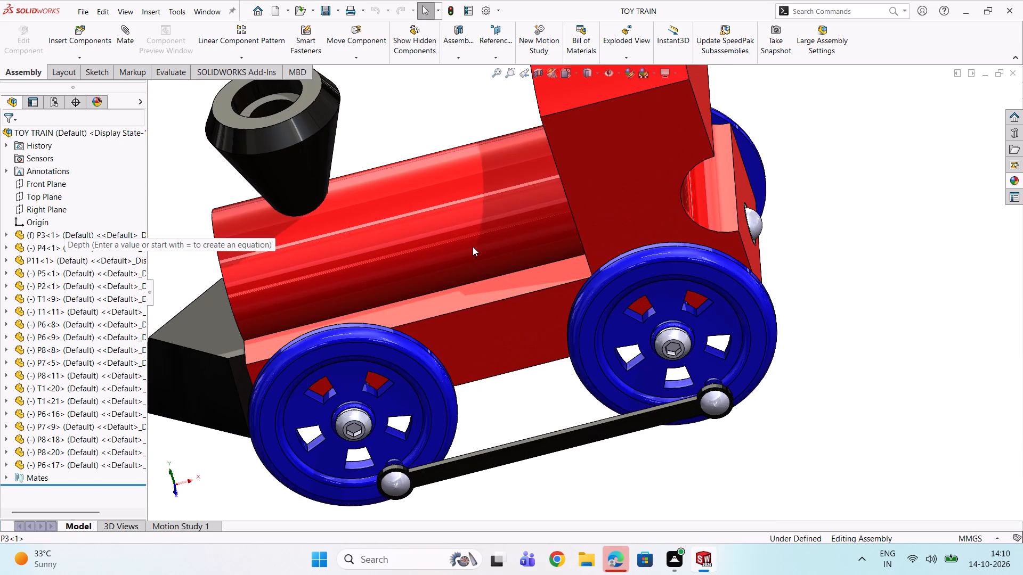
pyautogui.scroll(1, 747, 375)
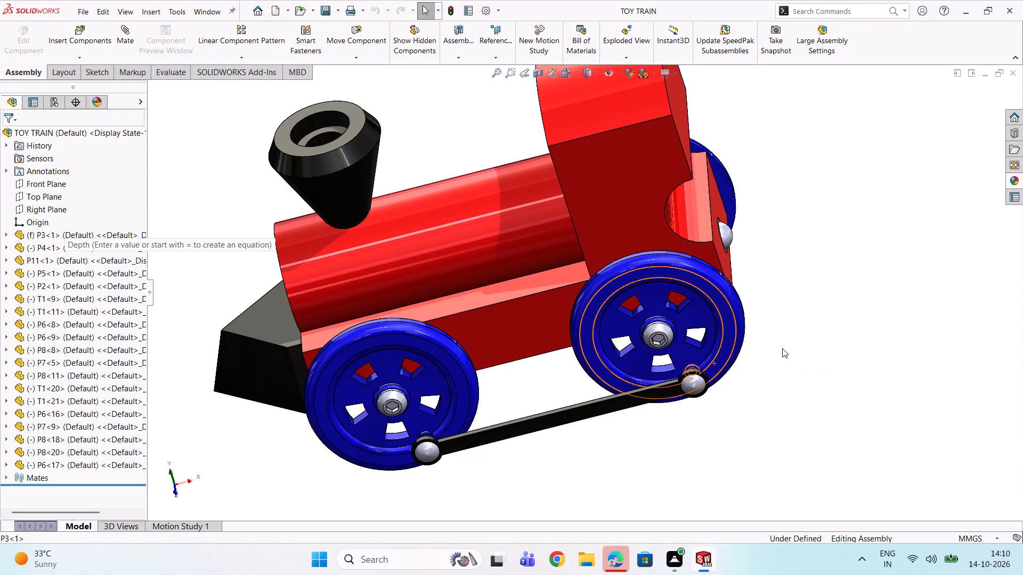
pyautogui.scroll(3, 485, 385)
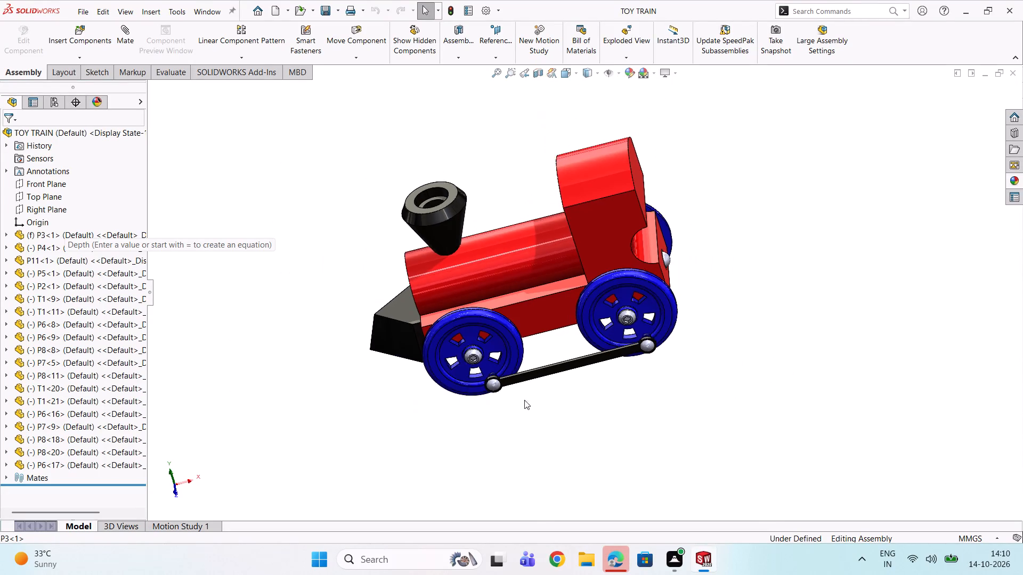
# Move the connecting rod between the front and rear wheels to test how it drives them.
pyautogui.scroll(-4, 538, 402)
pyautogui.moveTo(518, 313); pyautogui.dragTo(584, 318)
pyautogui.click(584, 318)
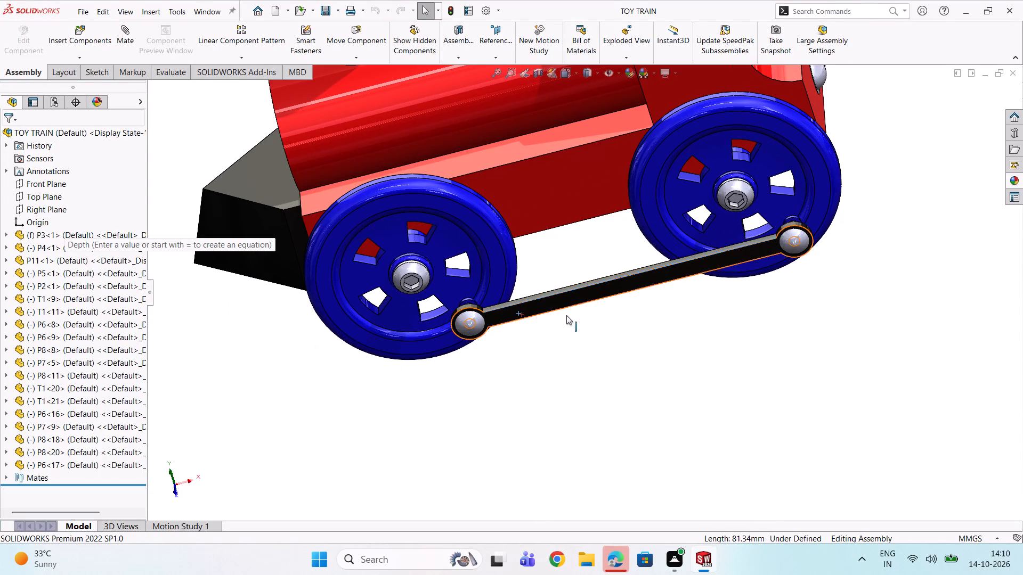
pyautogui.moveTo(545, 306); pyautogui.dragTo(654, 267)
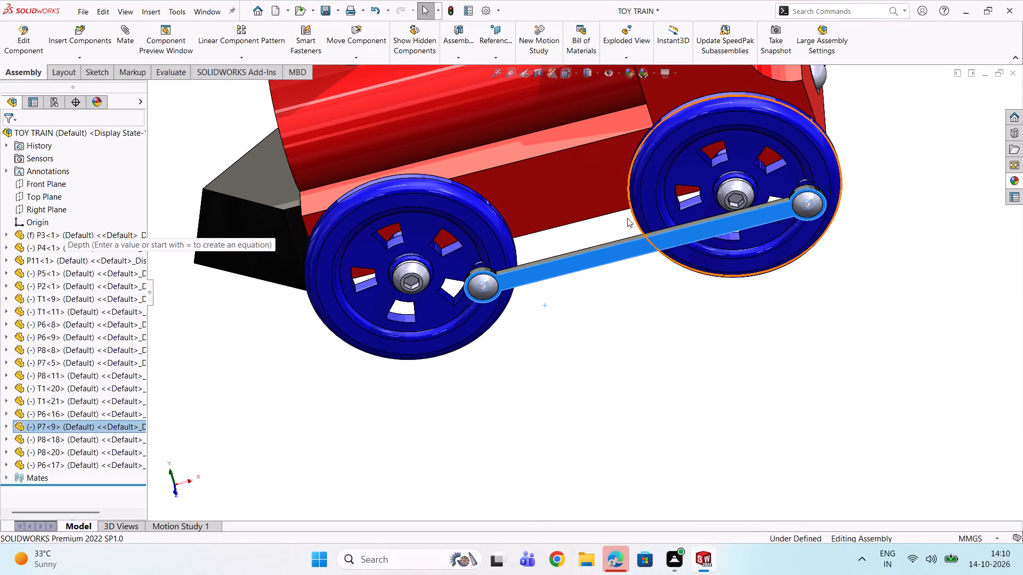
pyautogui.moveTo(626, 223); pyautogui.dragTo(626, 234)
pyautogui.moveTo(625, 247); pyautogui.dragTo(627, 218)
pyautogui.moveTo(577, 211); pyautogui.dragTo(494, 221)
pyautogui.click(494, 221)
pyautogui.scroll(-3, 581, 262)
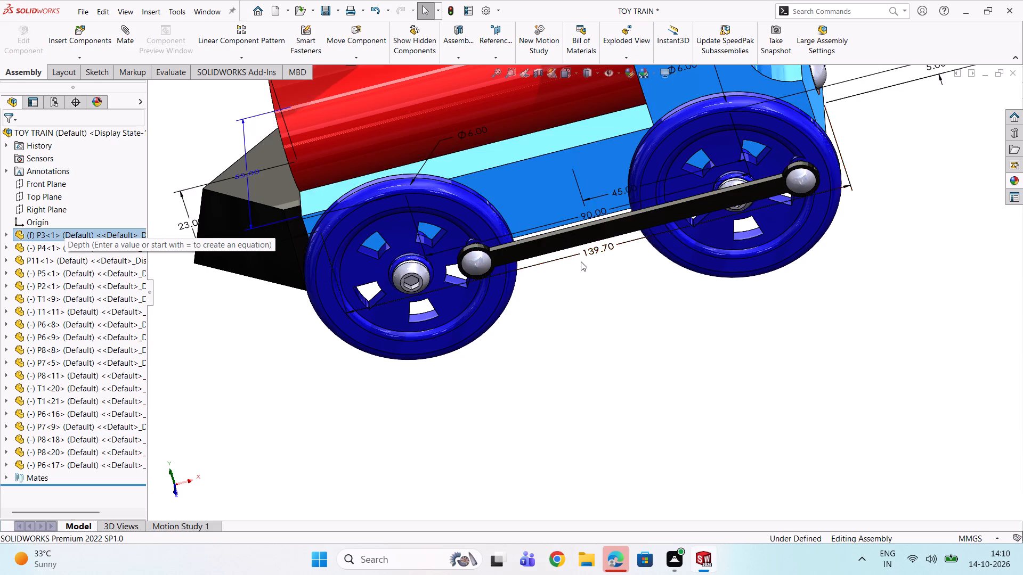
pyautogui.scroll(2, 588, 247)
pyautogui.moveTo(588, 247); pyautogui.dragTo(635, 199, button='middle')
pyautogui.click(543, 324)
pyautogui.click(572, 381)
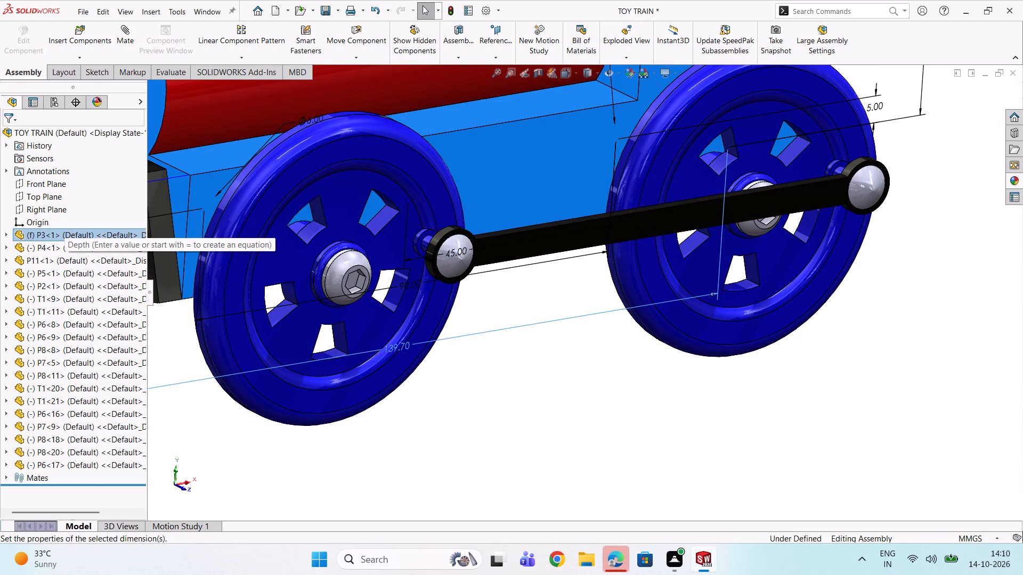
# Swing the connecting rod up and down around its circular path so both wheels turn, leaving it below the wheel hubs.
pyautogui.click(596, 230)
pyautogui.moveTo(596, 229); pyautogui.dragTo(582, 214)
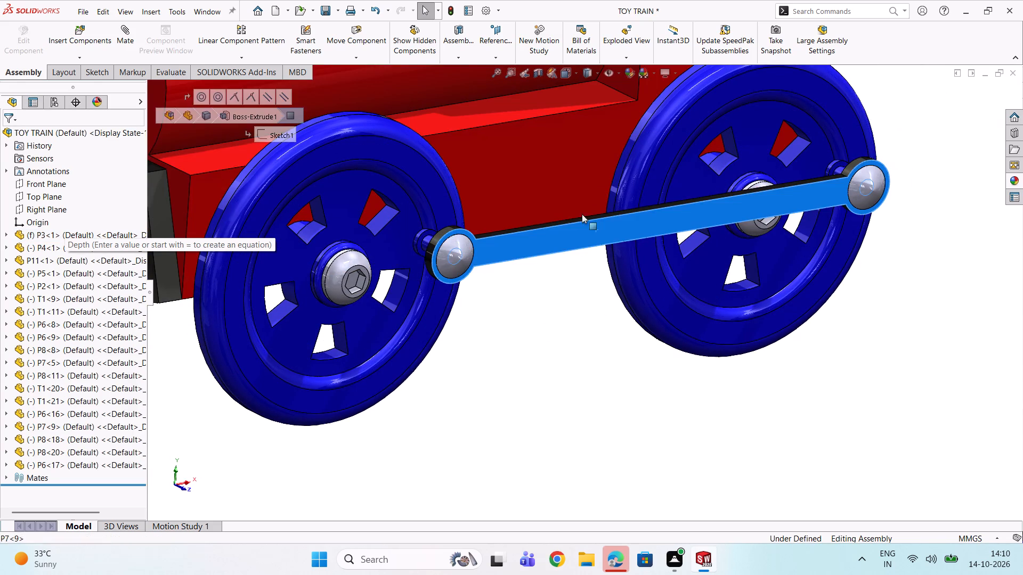
pyautogui.moveTo(582, 214); pyautogui.dragTo(538, 226)
pyautogui.click(544, 229)
pyautogui.moveTo(563, 239); pyautogui.dragTo(566, 250)
pyautogui.moveTo(567, 251); pyautogui.dragTo(553, 235)
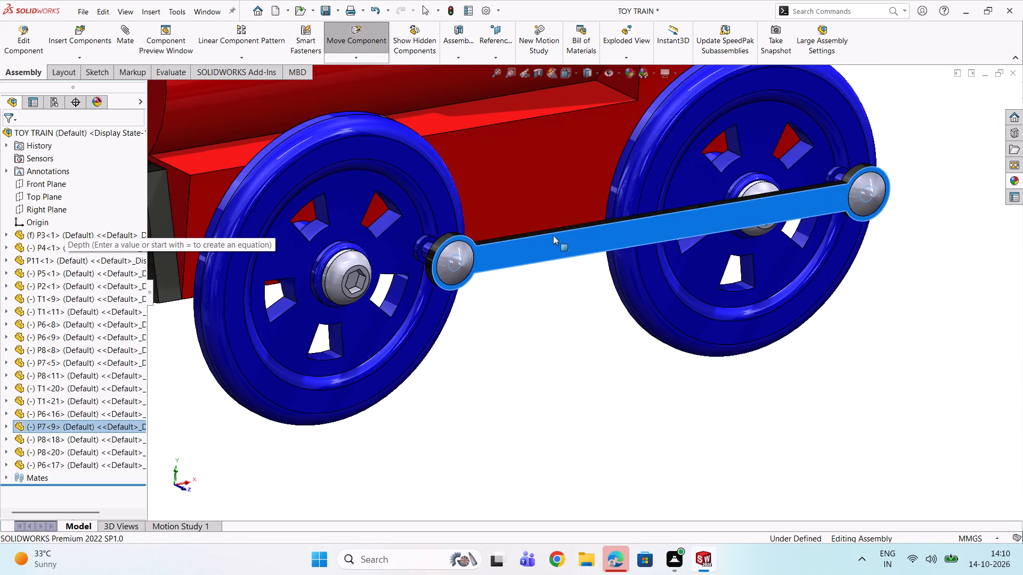
pyautogui.moveTo(553, 235); pyautogui.dragTo(414, 410)
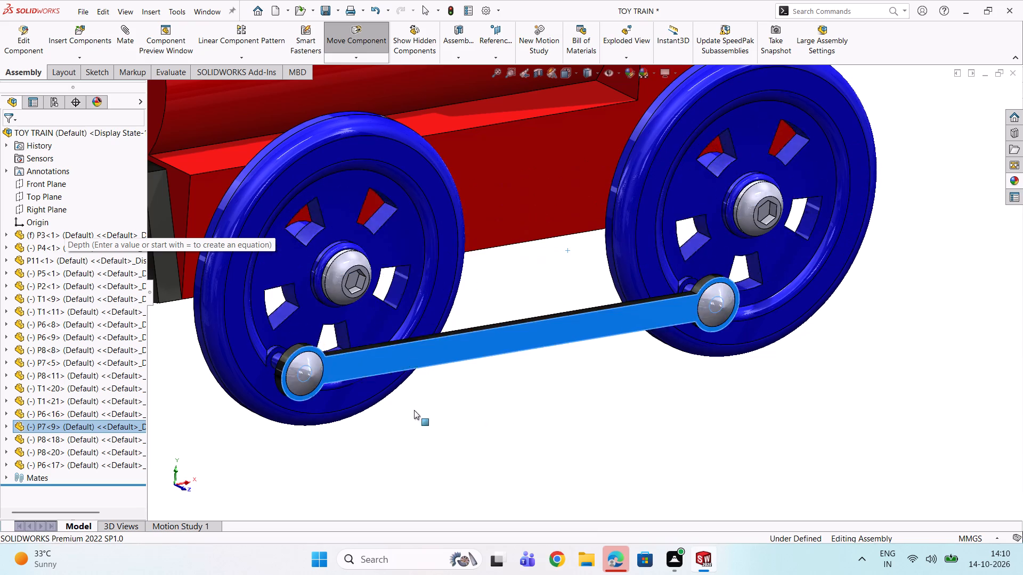
pyautogui.moveTo(414, 410); pyautogui.dragTo(548, 150)
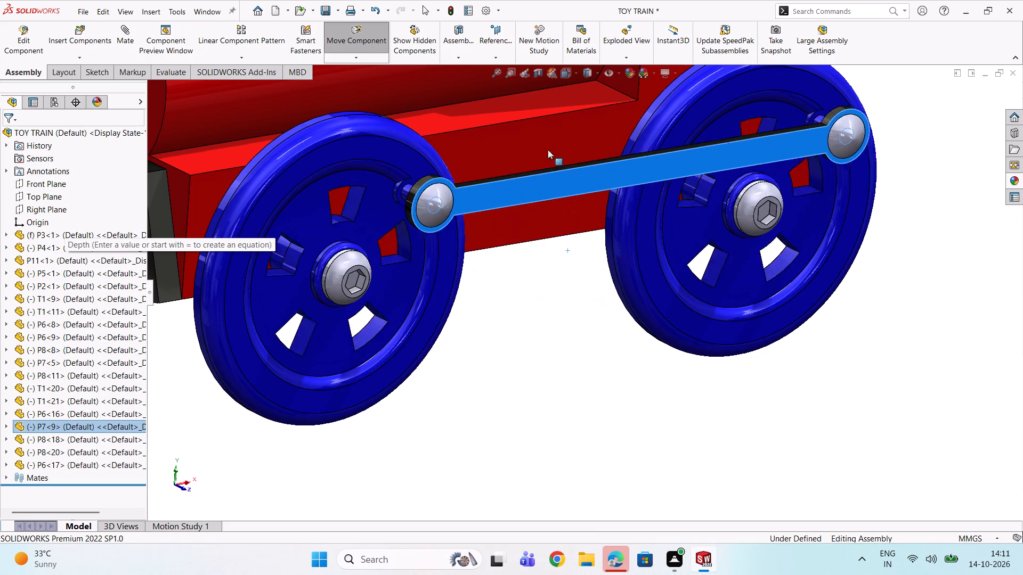
pyautogui.moveTo(548, 150); pyautogui.dragTo(796, 264)
pyautogui.moveTo(776, 193); pyautogui.dragTo(549, 147)
pyautogui.click(549, 147)
# Move the connecting rod up from below the wheel hubs to test how it turns the front and rear wheels.
pyautogui.scroll(1, 738, 305)
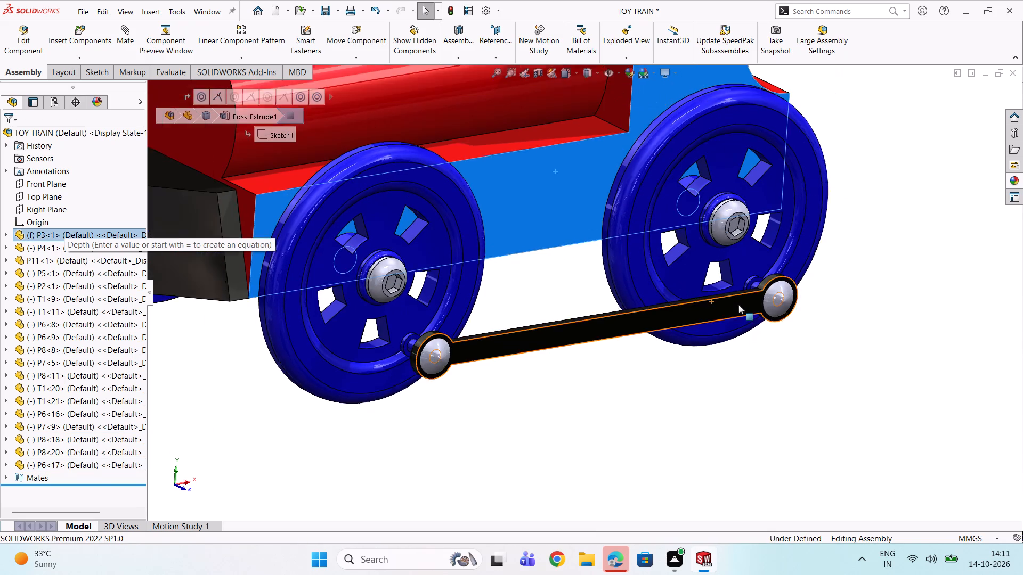
pyautogui.scroll(4, 738, 305)
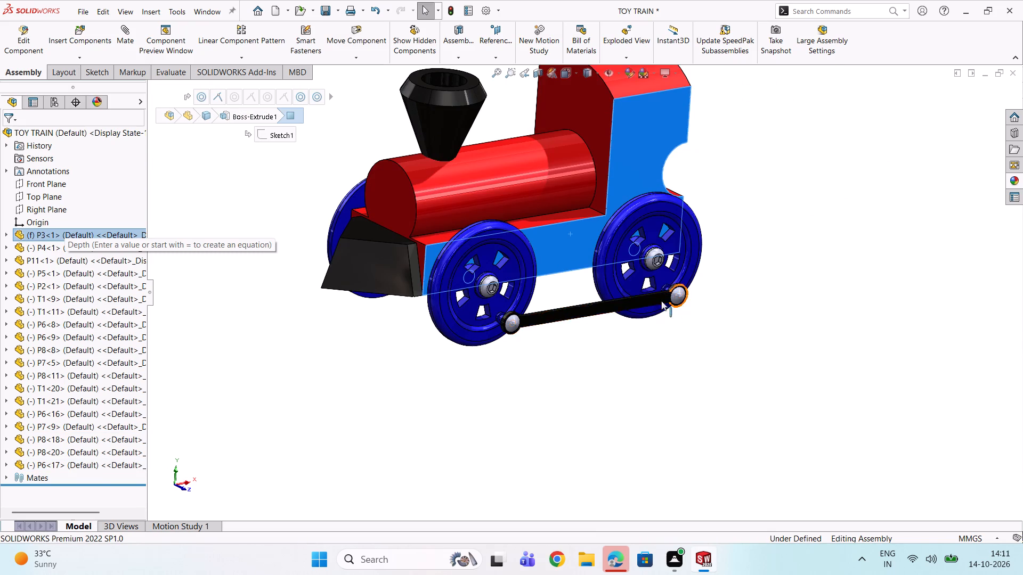
pyautogui.scroll(-3, 444, 260)
pyautogui.moveTo(490, 259); pyautogui.dragTo(472, 277)
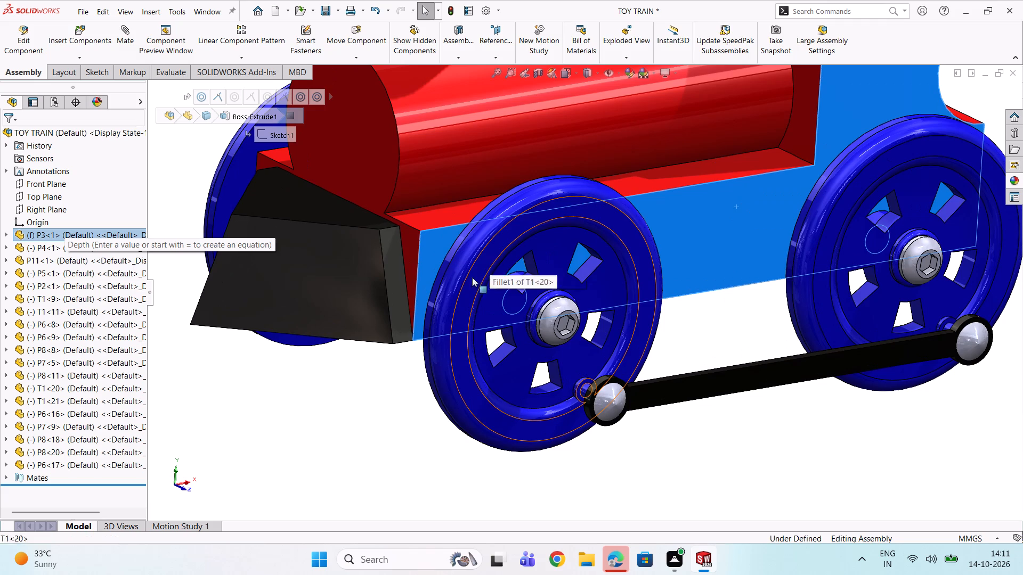
pyautogui.moveTo(472, 277); pyautogui.dragTo(620, 391)
pyautogui.moveTo(661, 363); pyautogui.dragTo(695, 280)
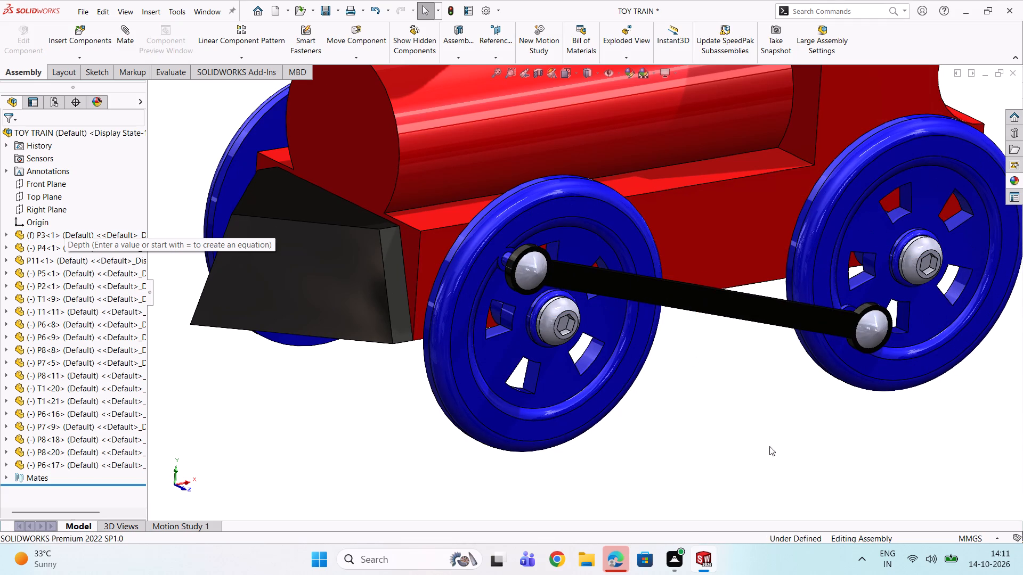
# Swing the connecting rod through several positions around its path to test how it links the two wheels, leaving it across the front hub.
pyautogui.scroll(-1, 775, 433)
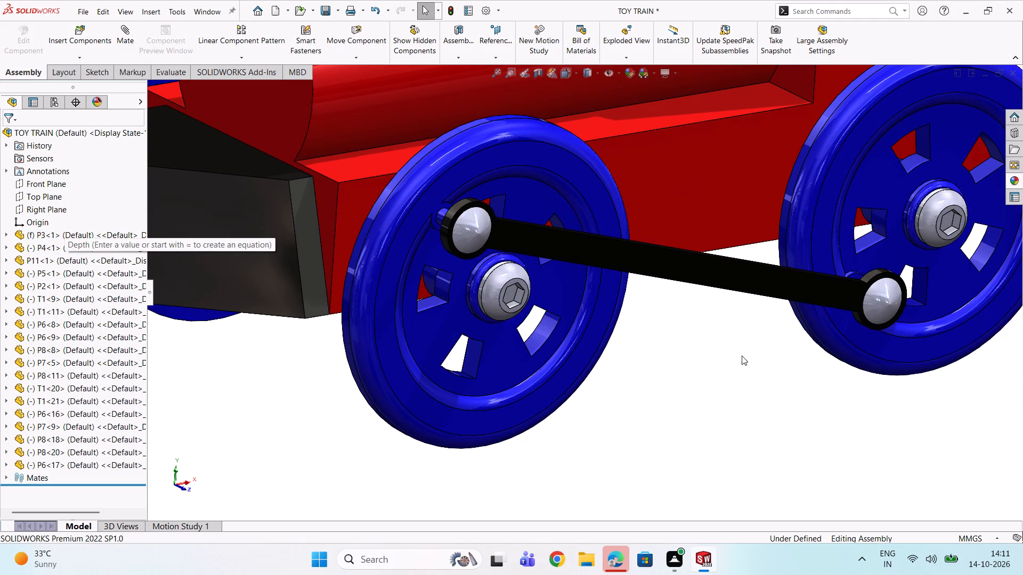
pyautogui.moveTo(714, 267); pyautogui.dragTo(740, 304)
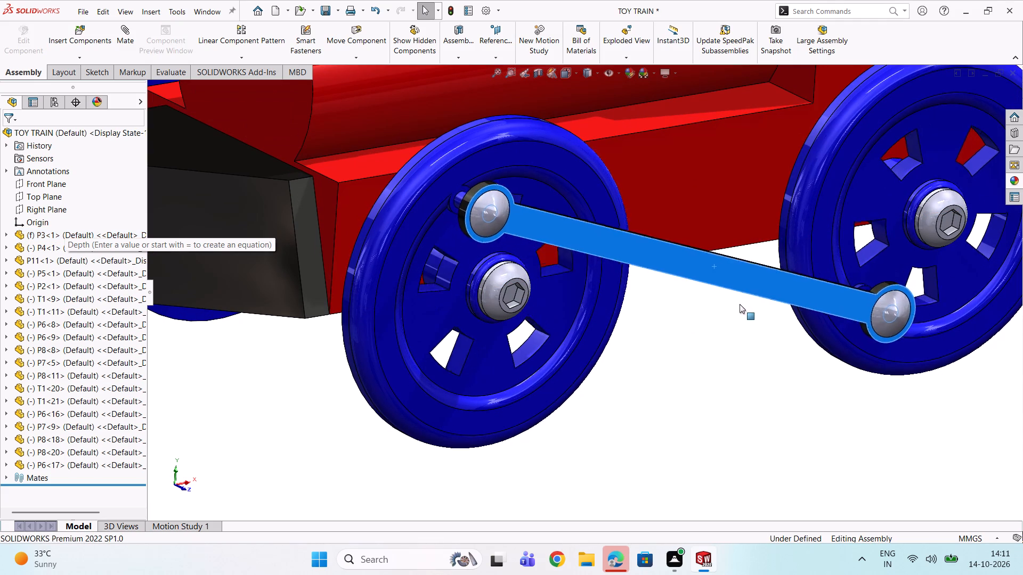
pyautogui.moveTo(740, 304); pyautogui.dragTo(994, 554)
pyautogui.moveTo(1022, 528); pyautogui.dragTo(1022, 473)
pyautogui.moveTo(1022, 463); pyautogui.dragTo(1017, 348)
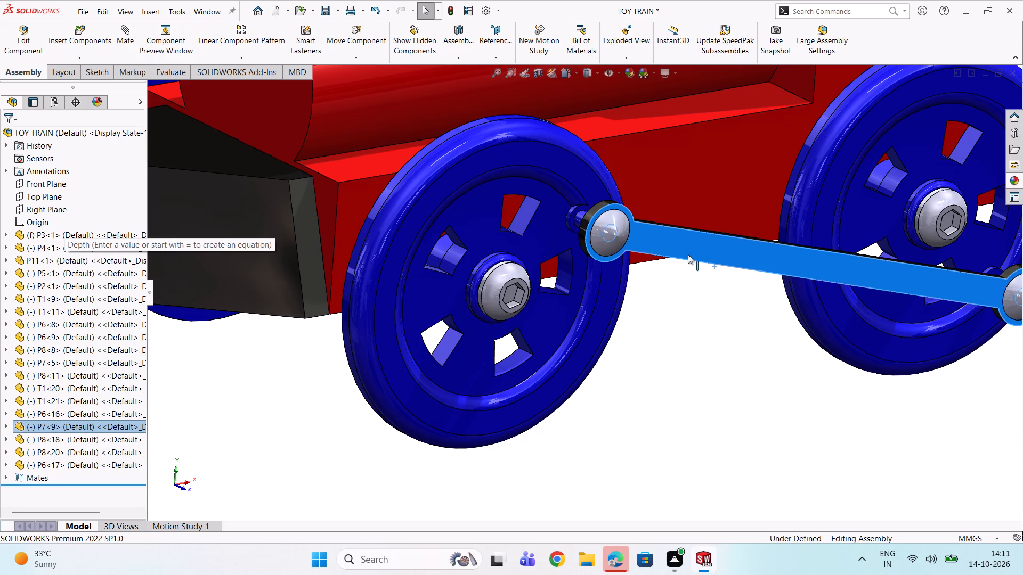
pyautogui.moveTo(681, 242); pyautogui.dragTo(715, 381)
pyautogui.click(709, 381)
pyautogui.moveTo(709, 378); pyautogui.dragTo(732, 366)
pyautogui.moveTo(749, 277); pyautogui.dragTo(719, 260)
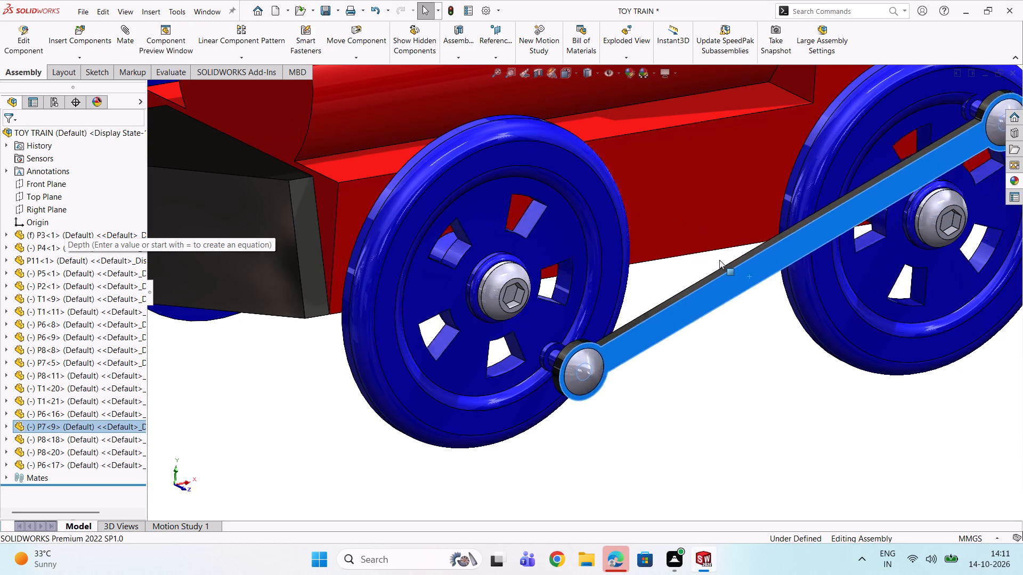
pyautogui.moveTo(719, 260); pyautogui.dragTo(495, 298)
pyautogui.moveTo(488, 274); pyautogui.dragTo(488, 268)
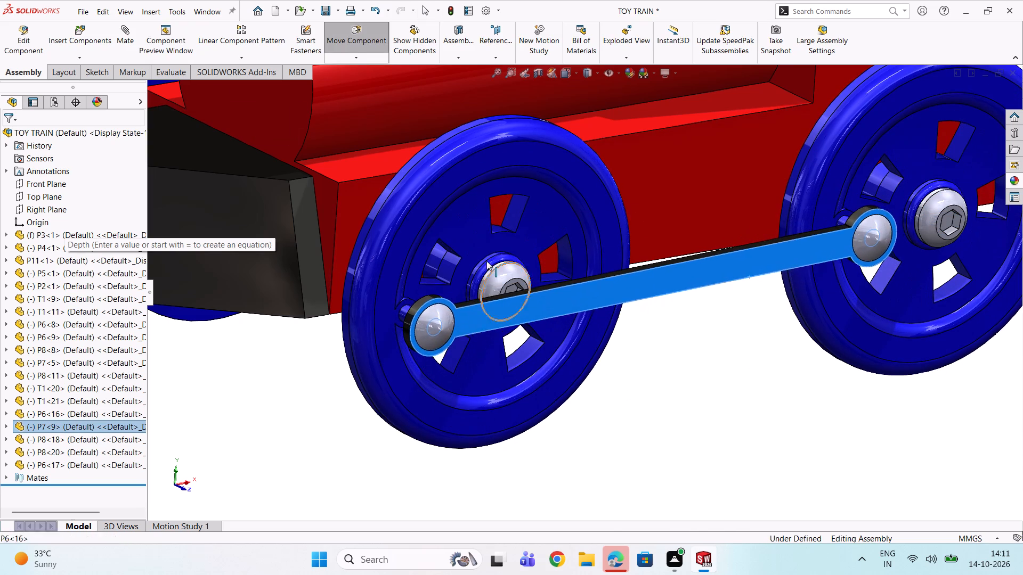
pyautogui.click(486, 260)
pyautogui.click(494, 242)
pyautogui.click(676, 430)
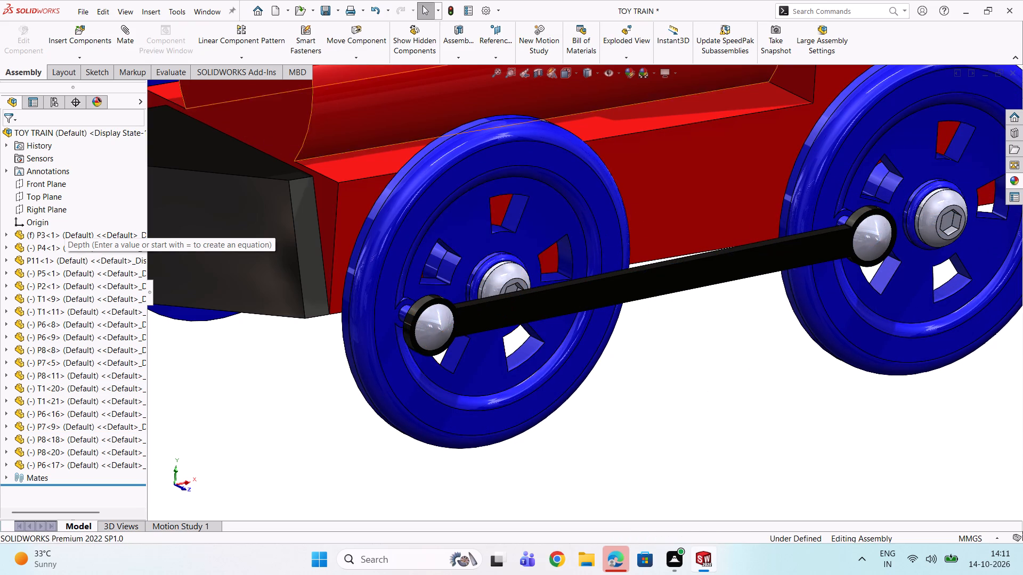
# Close the TOY TRAIN assembly without saving the changes to it or to P3.
pyautogui.click(1011, 75)
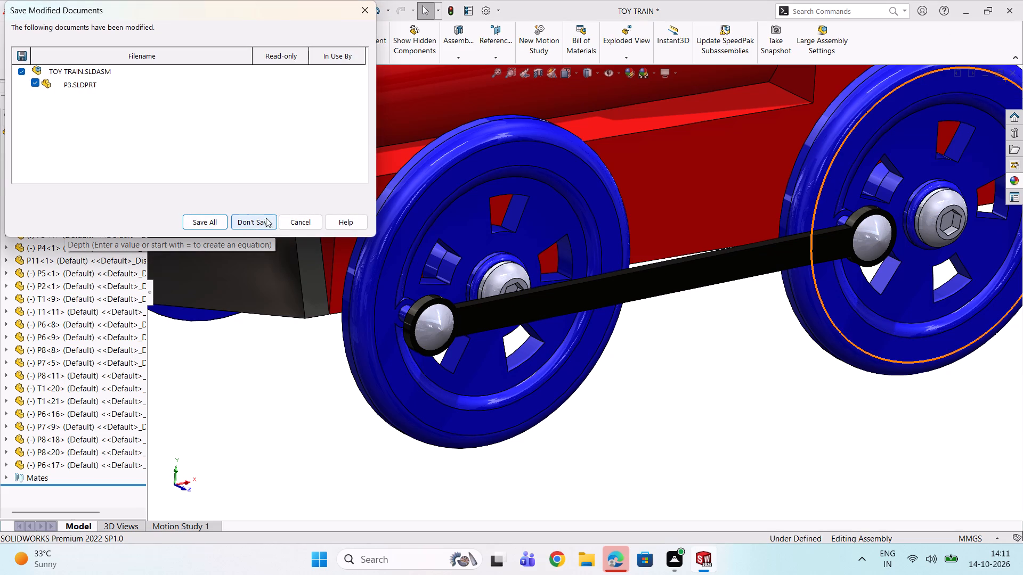
pyautogui.click(301, 224)
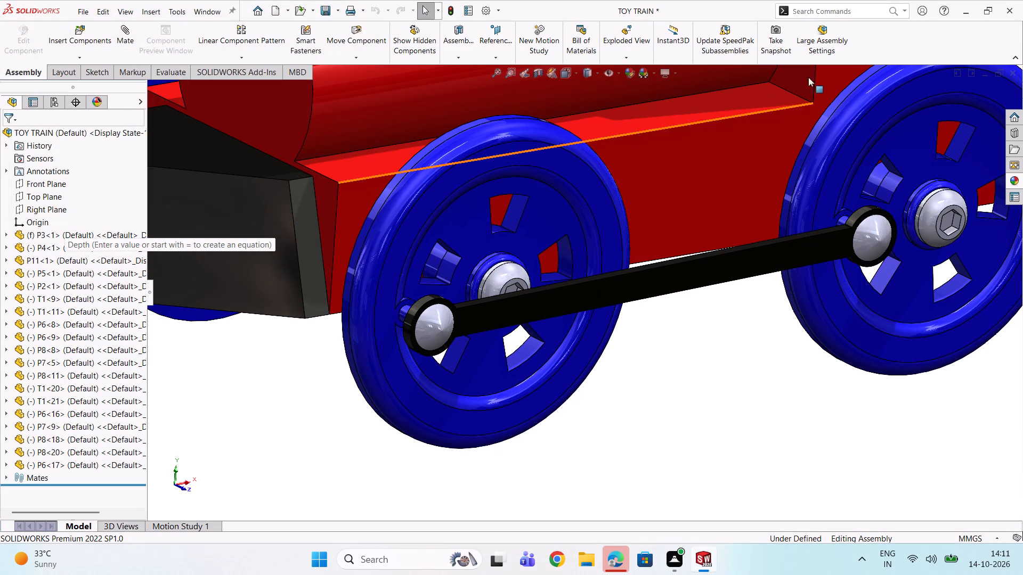
pyautogui.doubleClick(1008, 72)
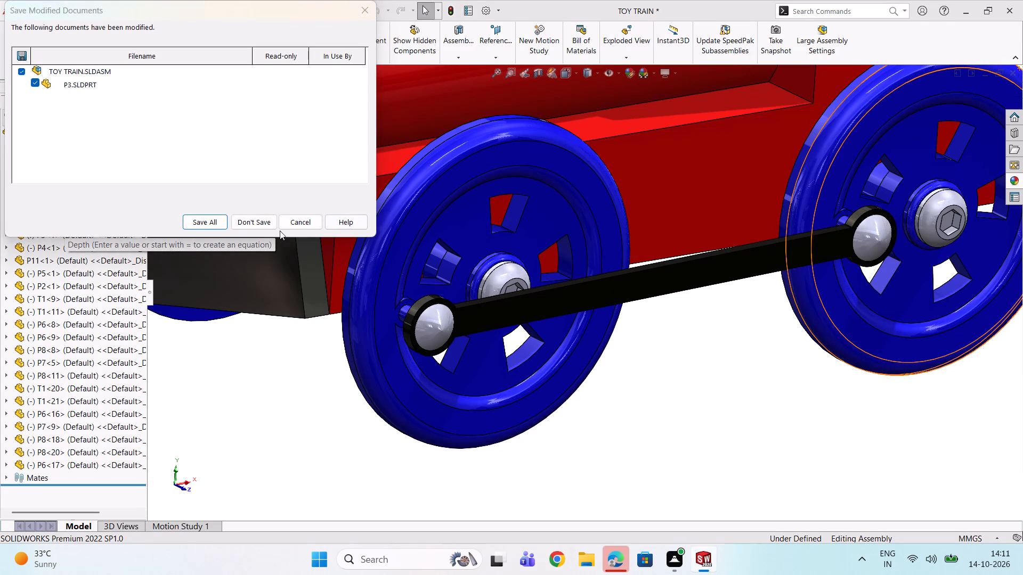
pyautogui.click(242, 218)
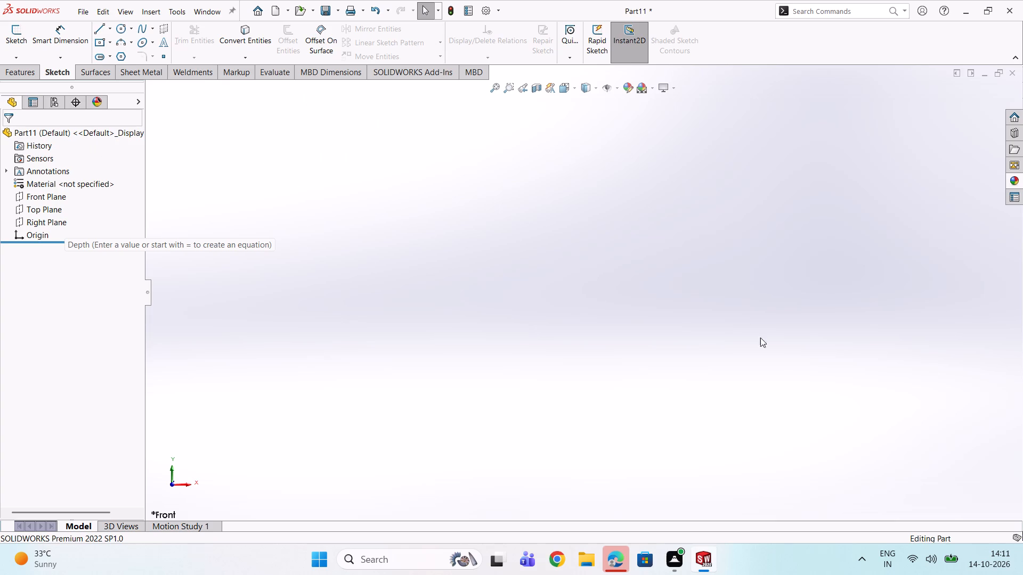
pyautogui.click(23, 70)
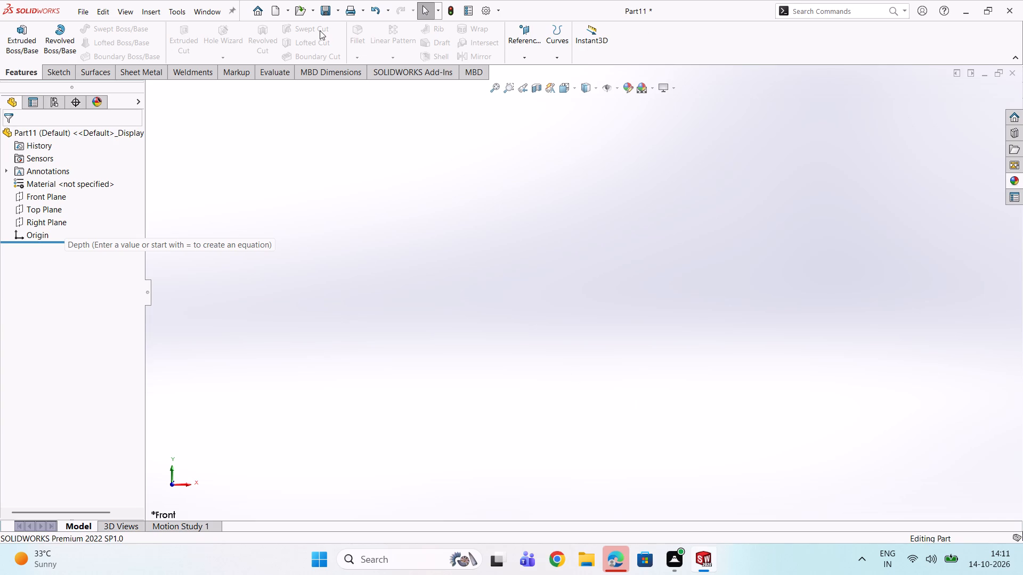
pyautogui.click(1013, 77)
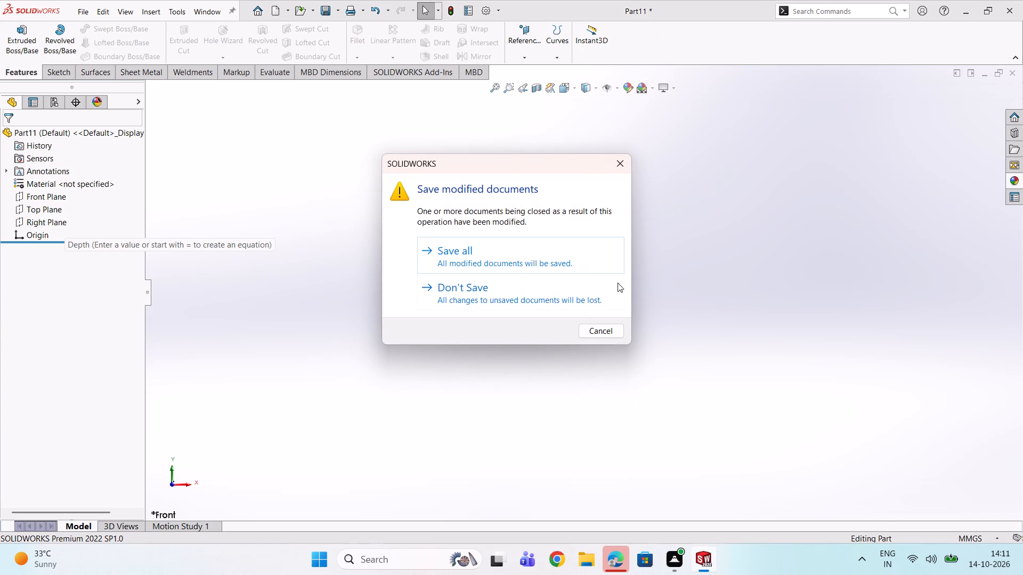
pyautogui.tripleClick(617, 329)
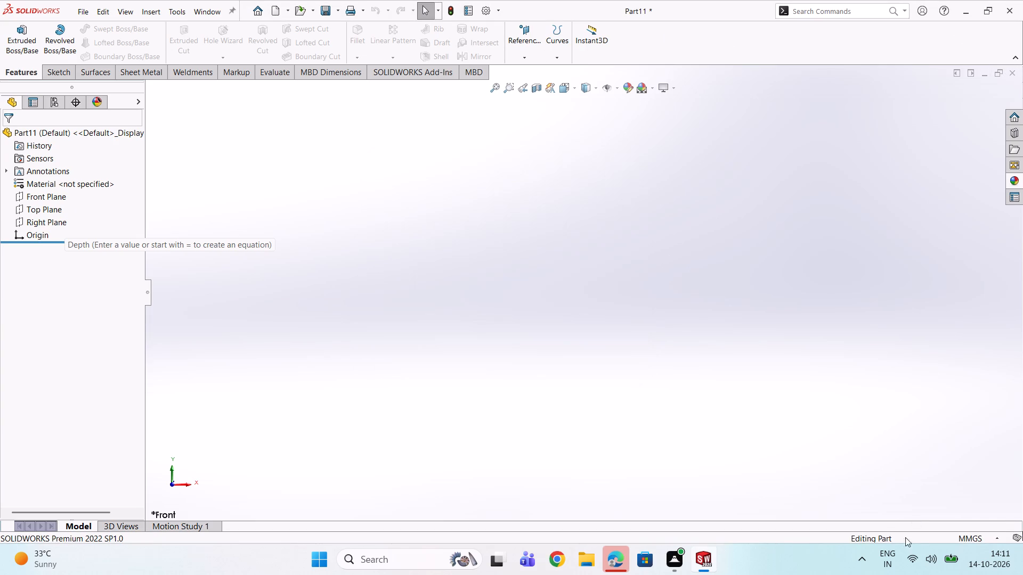
# Start a new sketch on the Front Plane of the empty part.
pyautogui.click(23, 196)
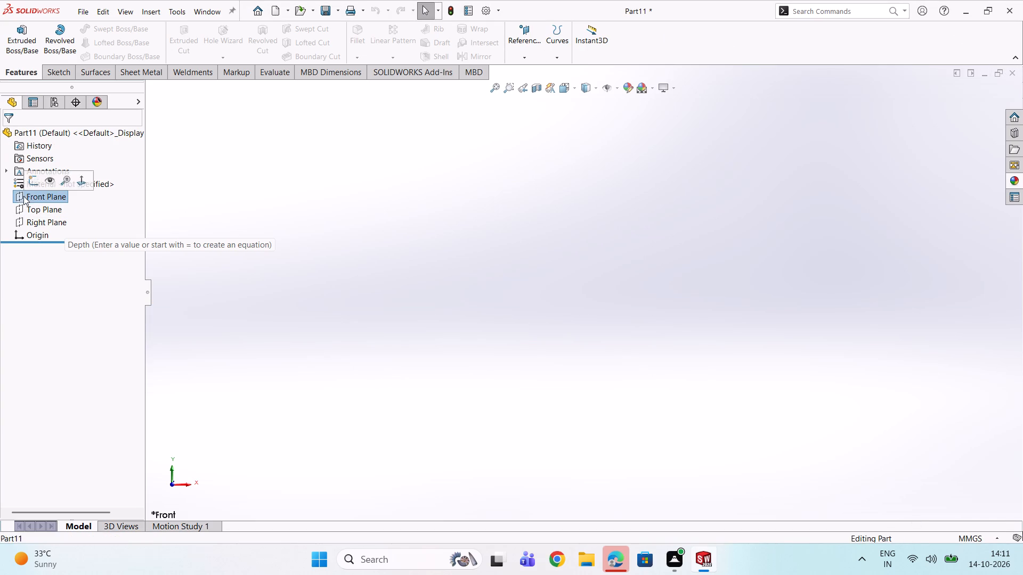
pyautogui.click(57, 74)
pyautogui.click(13, 36)
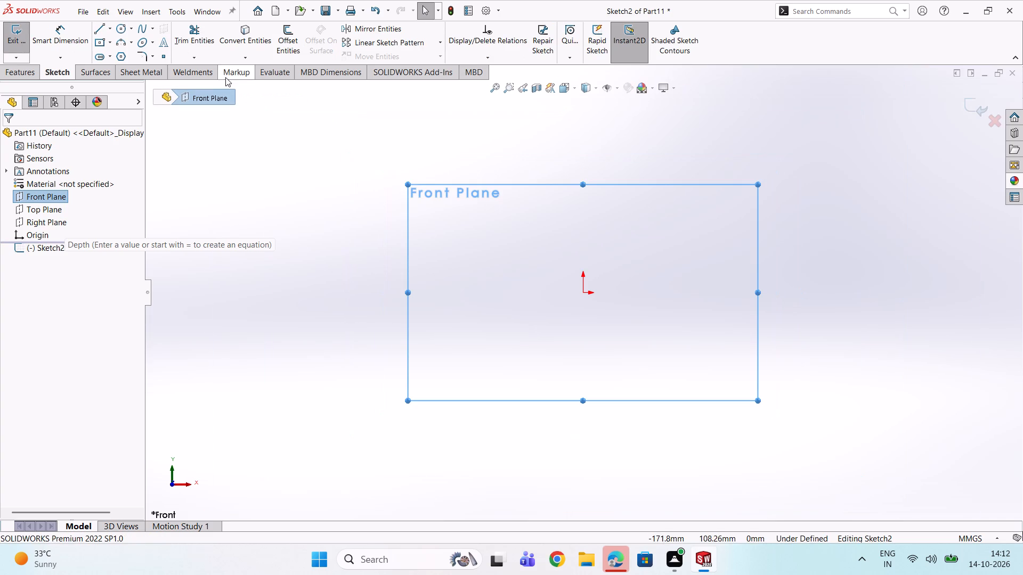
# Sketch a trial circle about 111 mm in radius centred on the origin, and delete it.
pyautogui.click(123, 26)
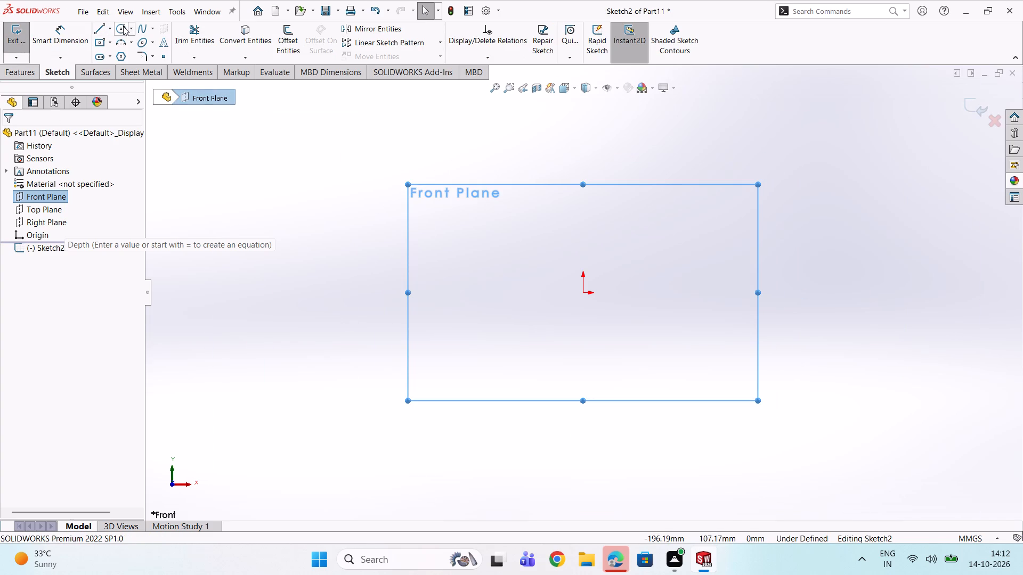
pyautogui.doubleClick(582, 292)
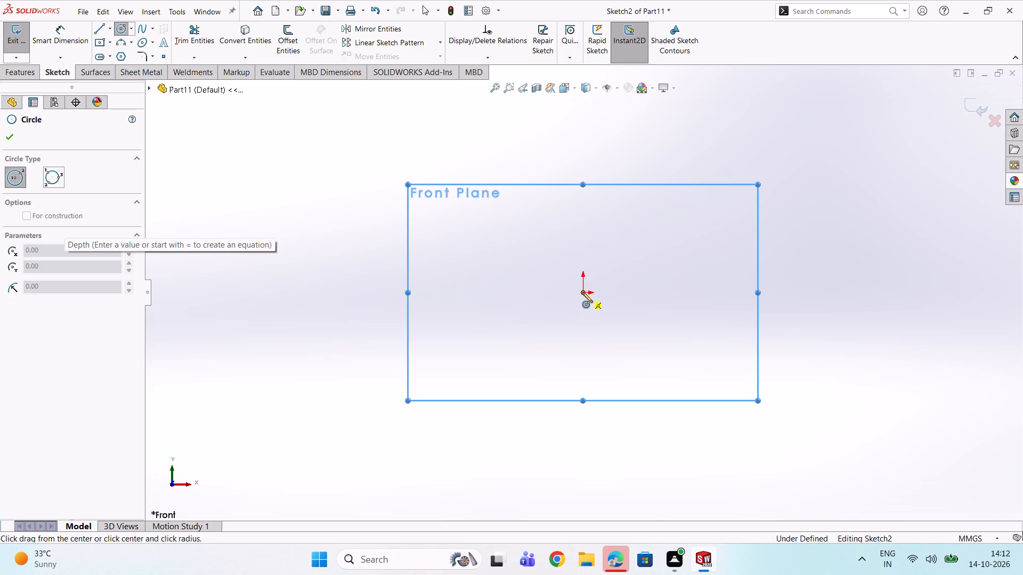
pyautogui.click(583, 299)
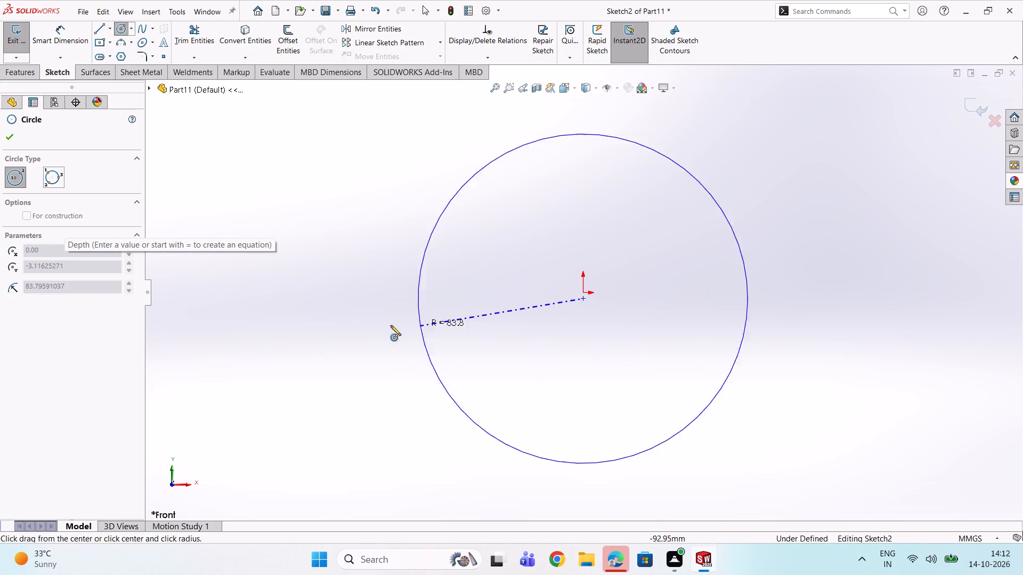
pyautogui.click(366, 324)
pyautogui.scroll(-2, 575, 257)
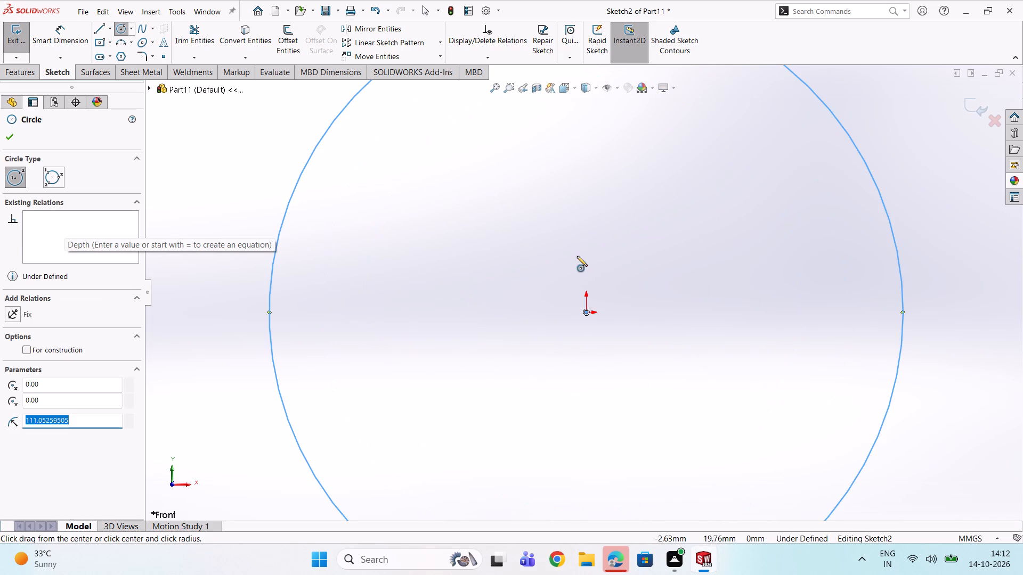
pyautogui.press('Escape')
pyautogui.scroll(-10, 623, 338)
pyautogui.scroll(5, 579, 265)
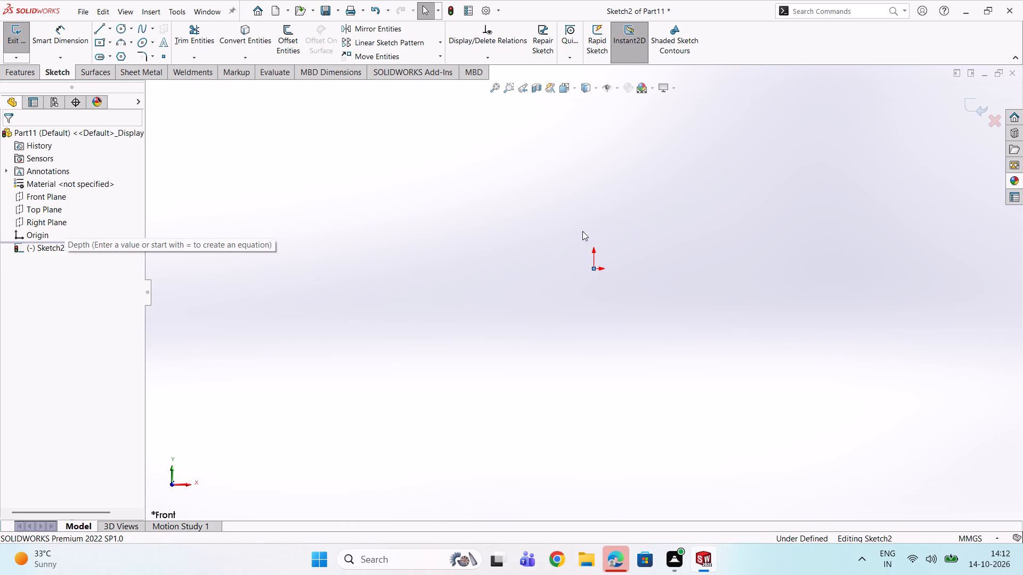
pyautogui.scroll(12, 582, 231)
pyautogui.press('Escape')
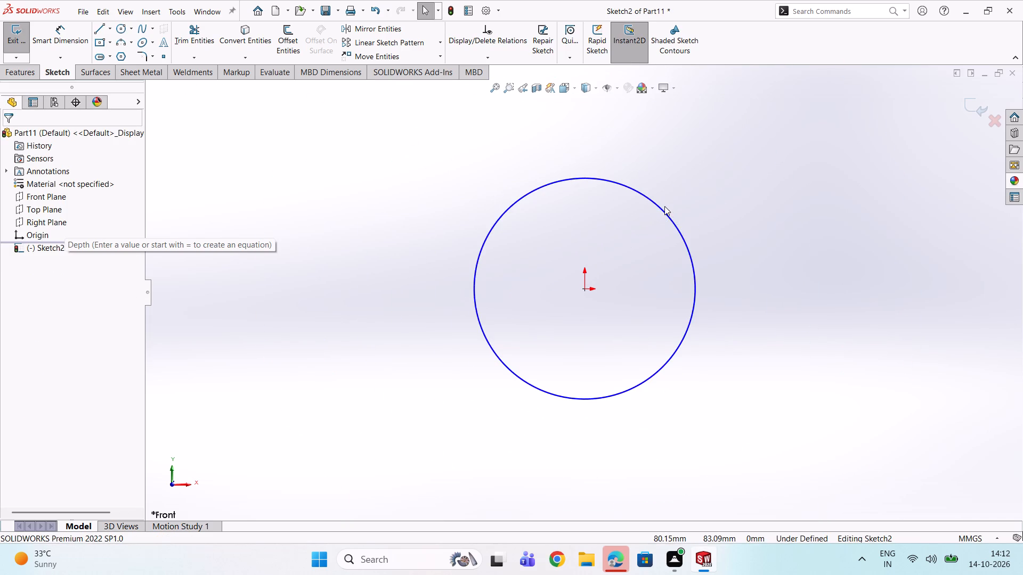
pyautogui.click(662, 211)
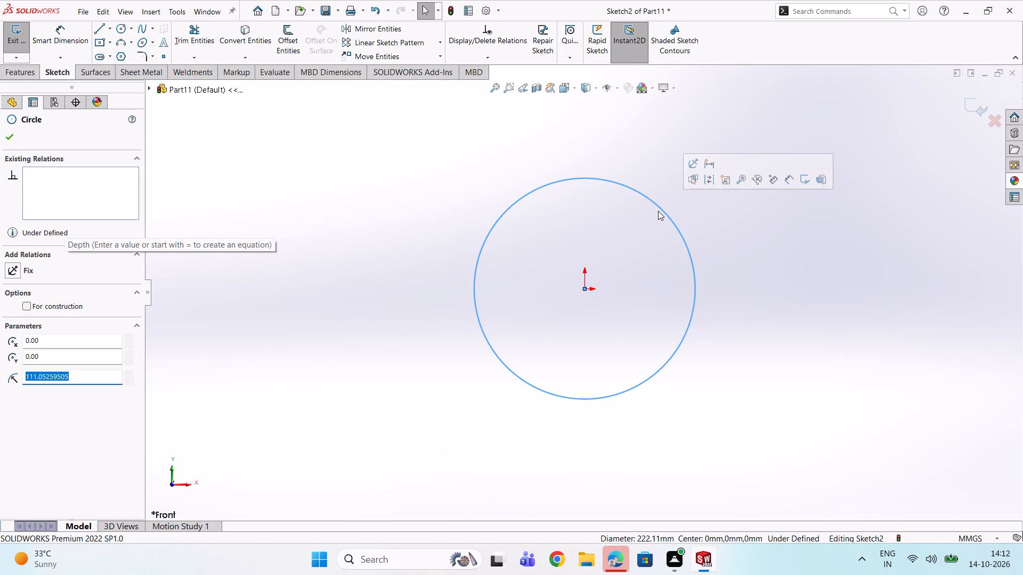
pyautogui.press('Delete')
# Sketch a circle about 224 mm in radius centred on the origin.
pyautogui.click(123, 26)
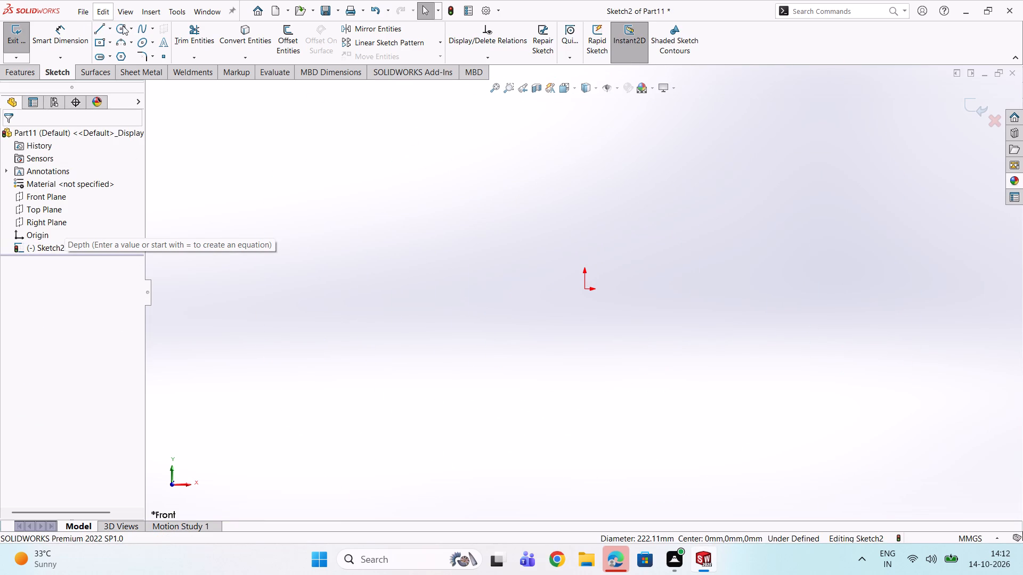
pyautogui.click(586, 290)
pyautogui.doubleClick(370, 349)
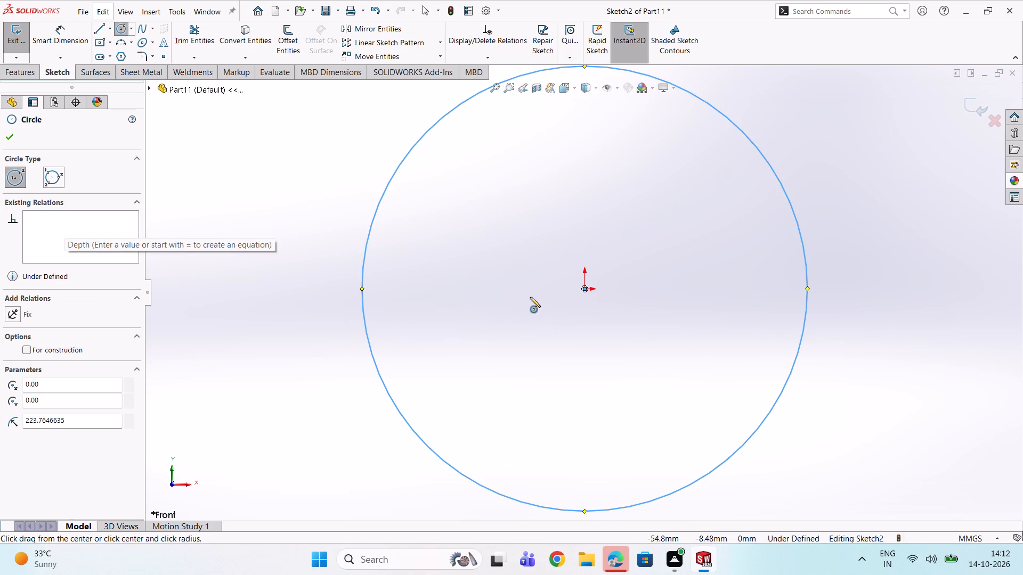
pyautogui.scroll(4, 508, 290)
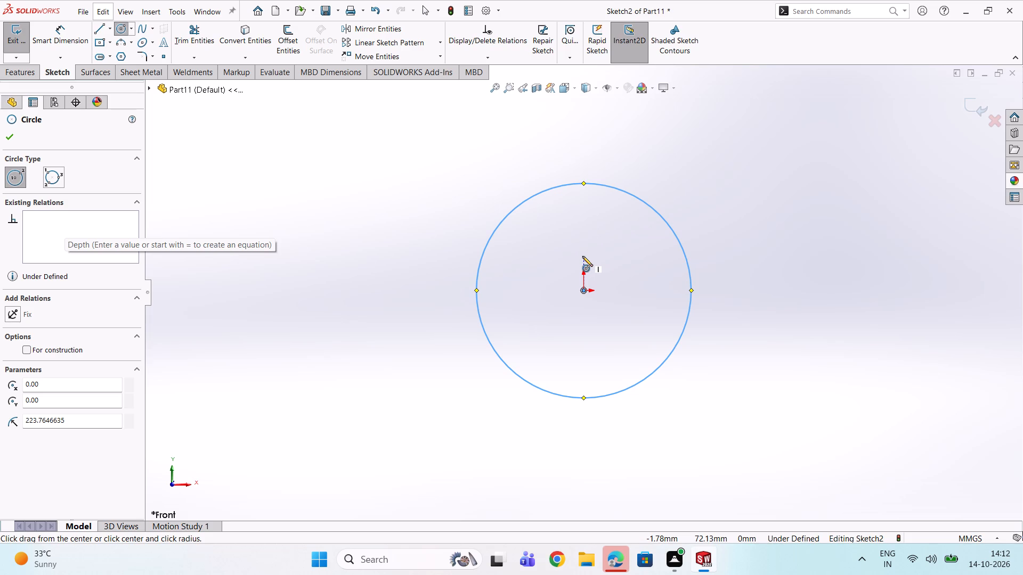
pyautogui.scroll(2, 582, 256)
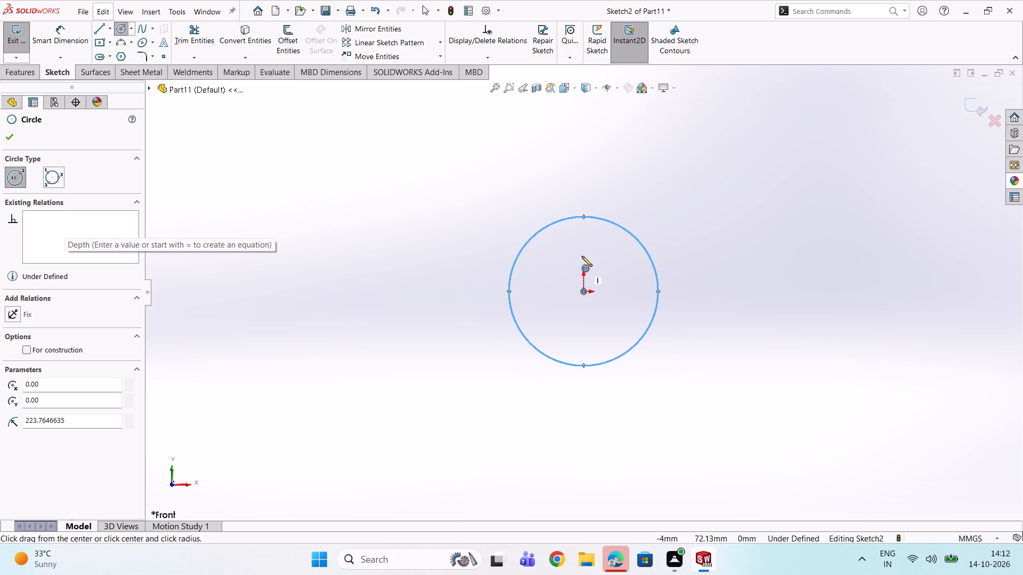
pyautogui.scroll(2, 548, 252)
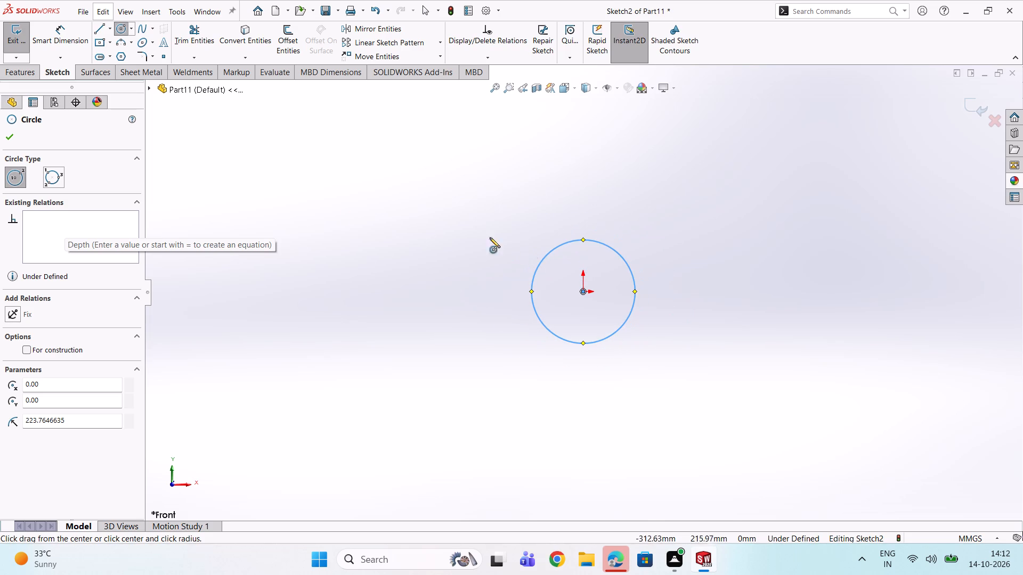
# Sketch a larger concentric circle around the first one, centred on the origin.
pyautogui.click(124, 28)
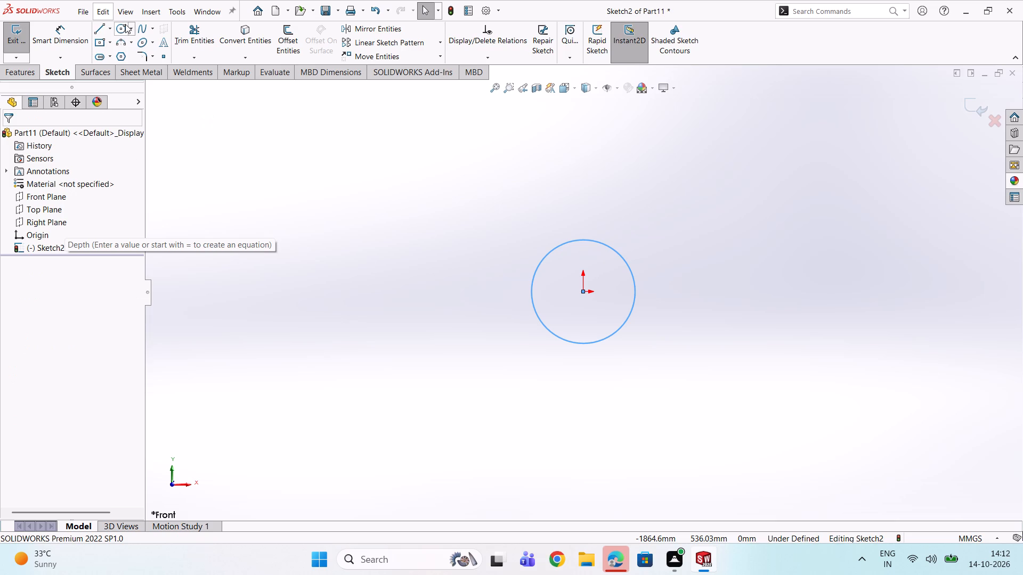
pyautogui.click(124, 30)
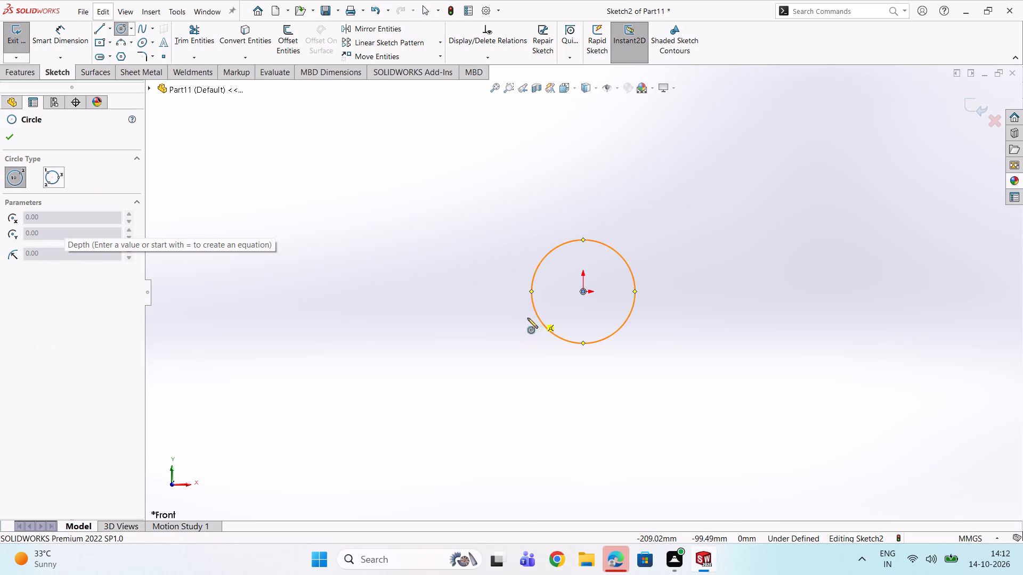
pyautogui.click(583, 290)
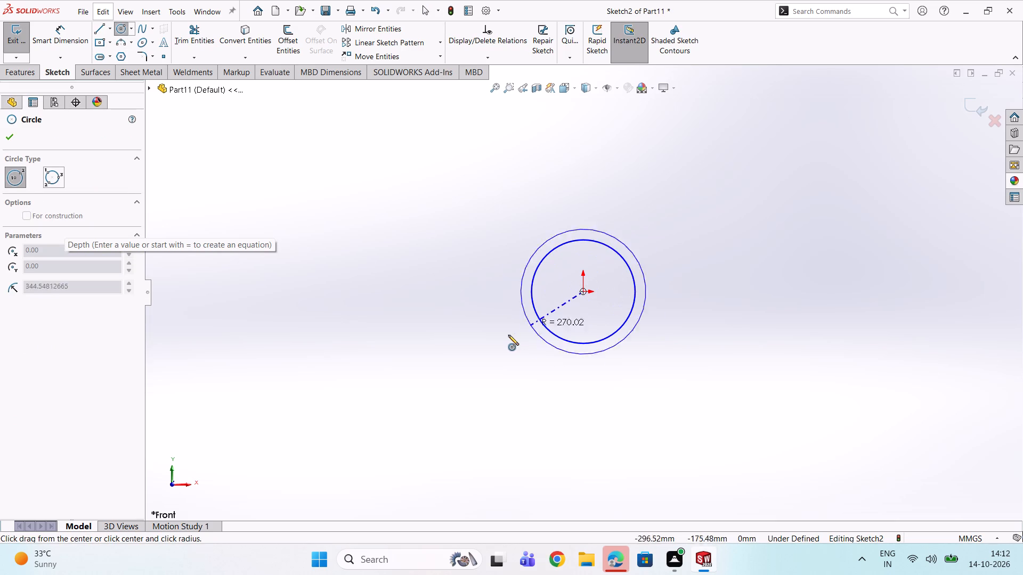
pyautogui.click(507, 335)
pyautogui.press('Escape')
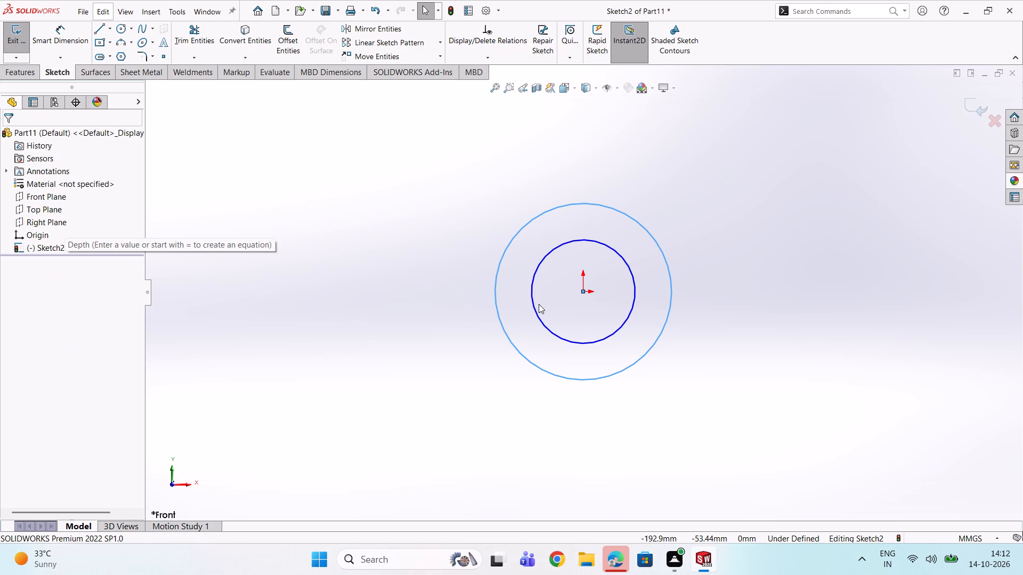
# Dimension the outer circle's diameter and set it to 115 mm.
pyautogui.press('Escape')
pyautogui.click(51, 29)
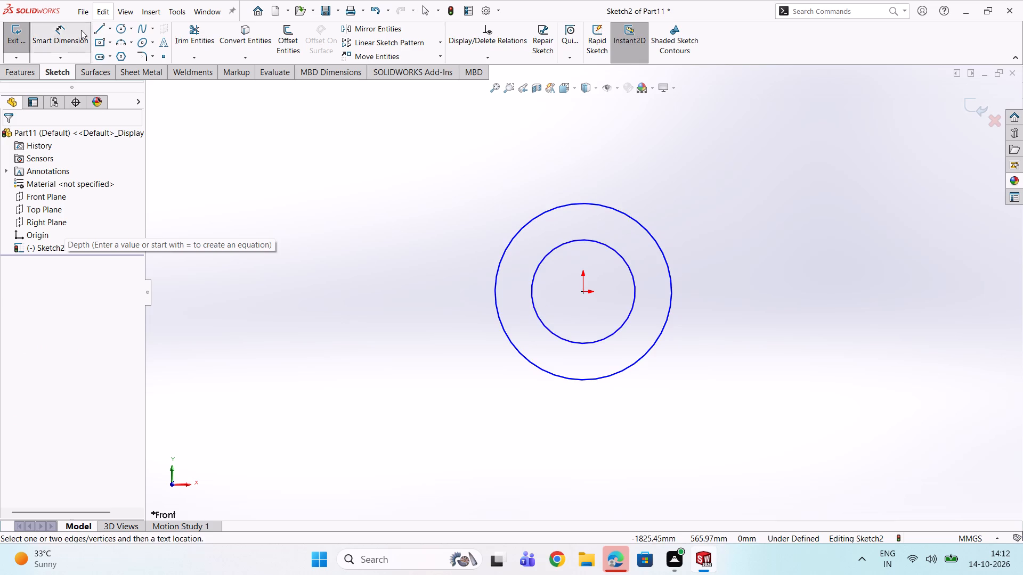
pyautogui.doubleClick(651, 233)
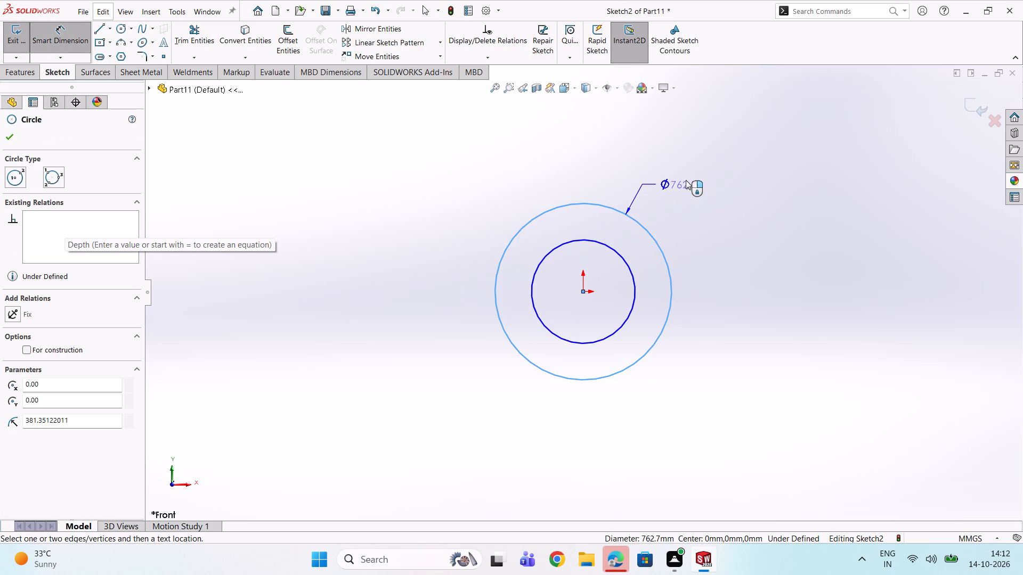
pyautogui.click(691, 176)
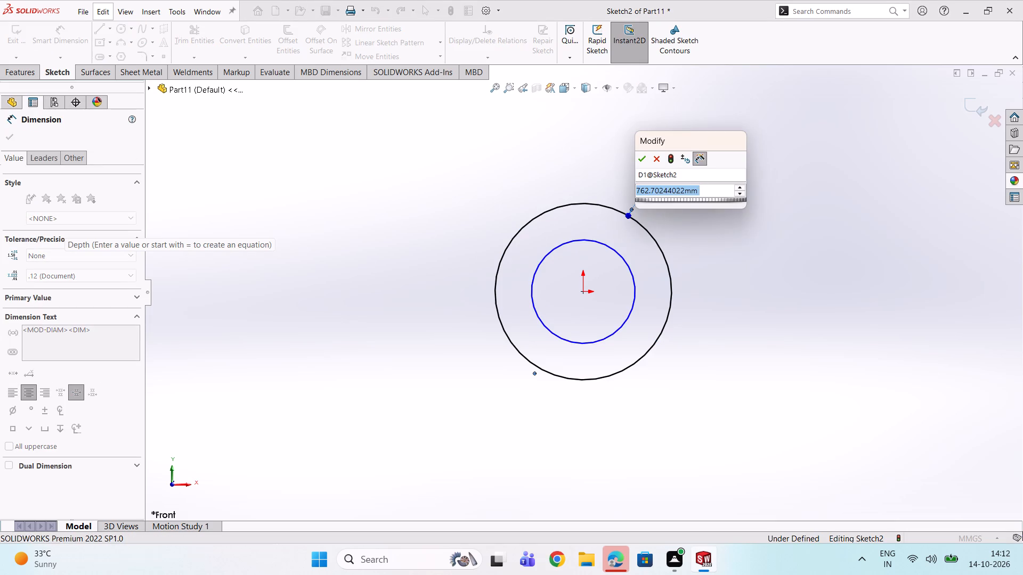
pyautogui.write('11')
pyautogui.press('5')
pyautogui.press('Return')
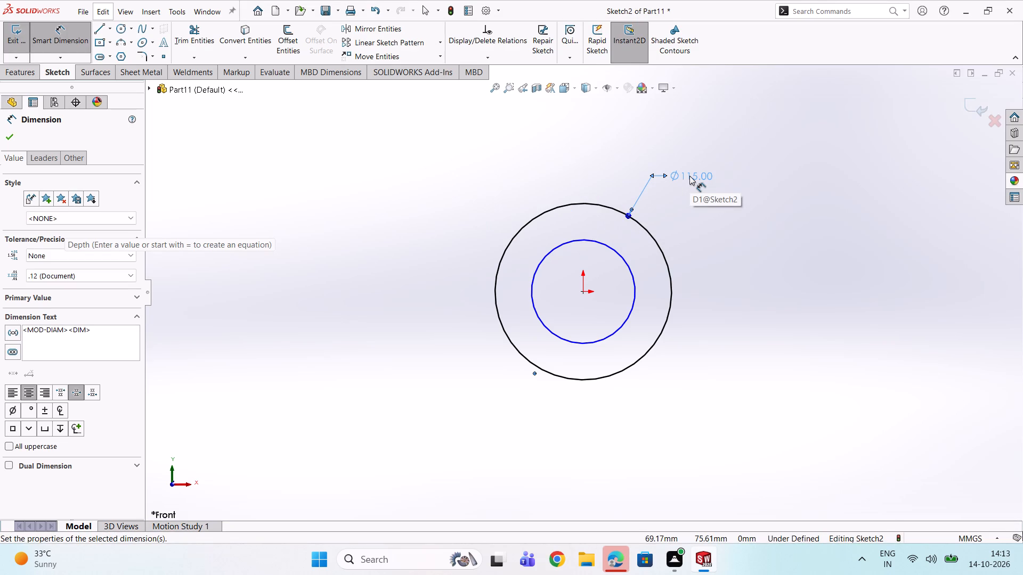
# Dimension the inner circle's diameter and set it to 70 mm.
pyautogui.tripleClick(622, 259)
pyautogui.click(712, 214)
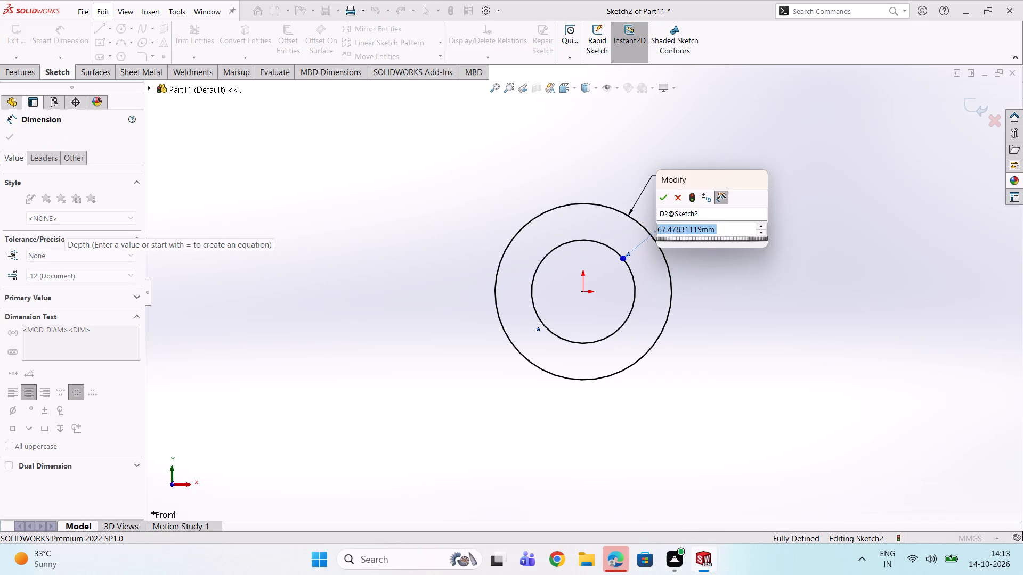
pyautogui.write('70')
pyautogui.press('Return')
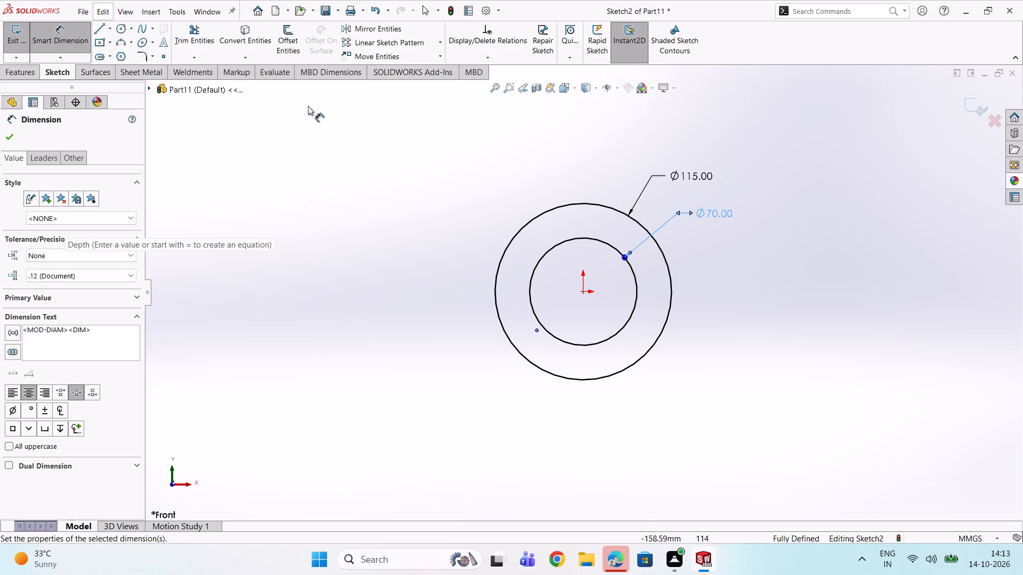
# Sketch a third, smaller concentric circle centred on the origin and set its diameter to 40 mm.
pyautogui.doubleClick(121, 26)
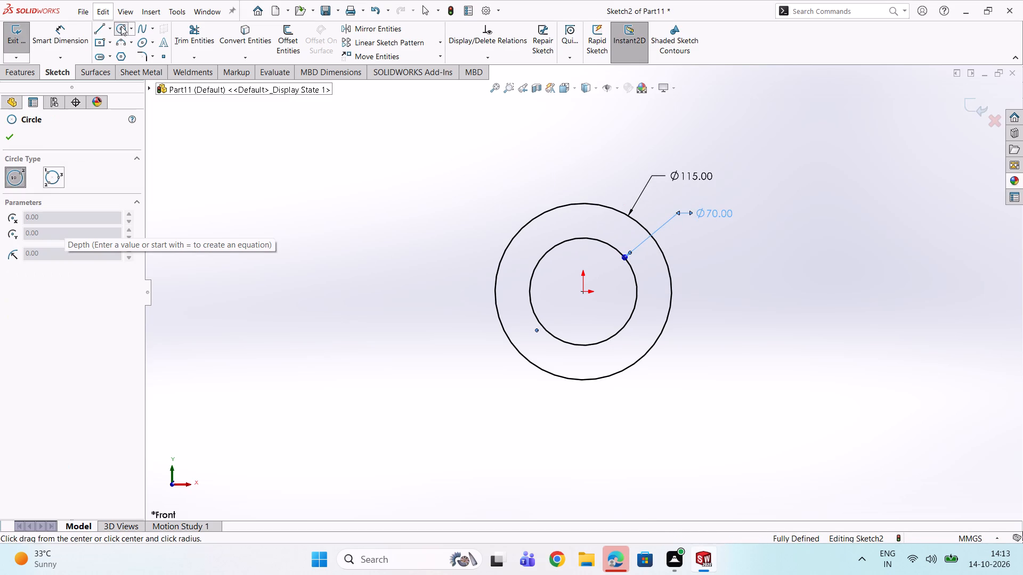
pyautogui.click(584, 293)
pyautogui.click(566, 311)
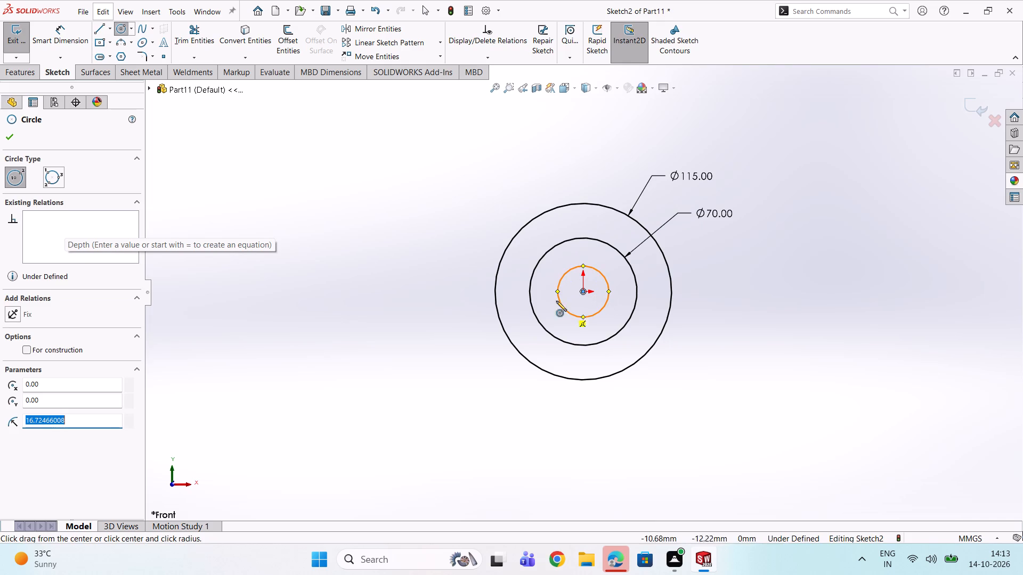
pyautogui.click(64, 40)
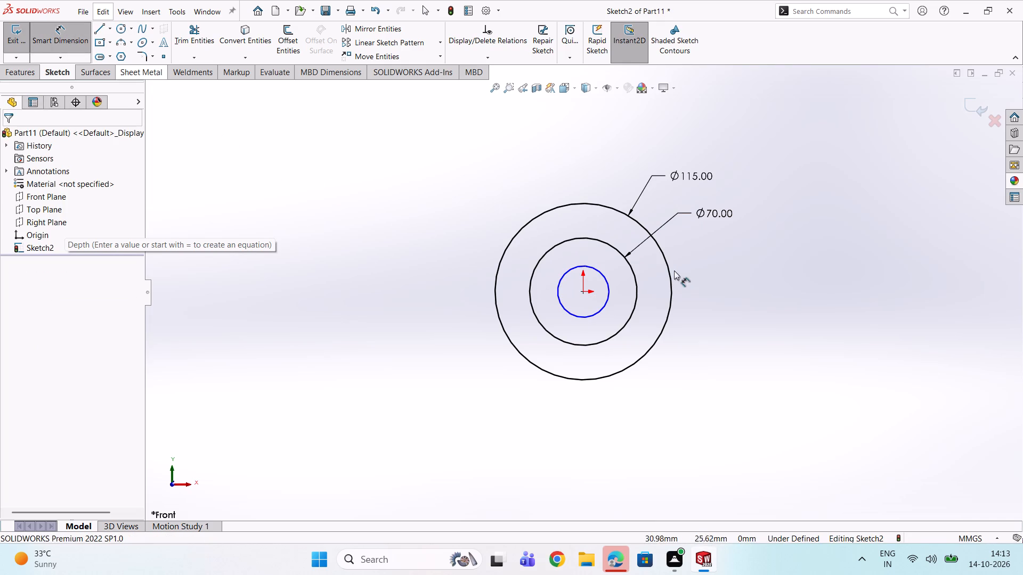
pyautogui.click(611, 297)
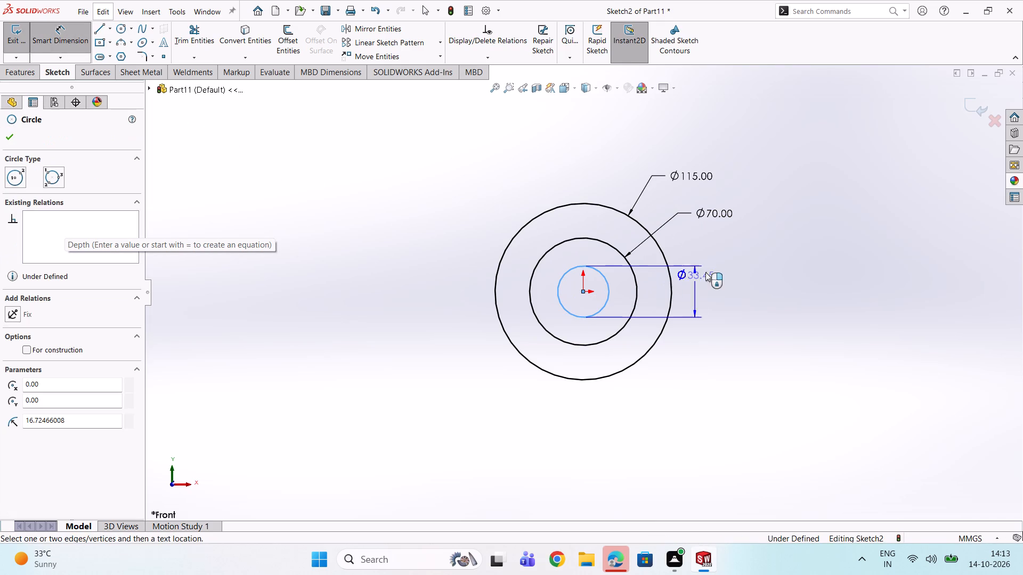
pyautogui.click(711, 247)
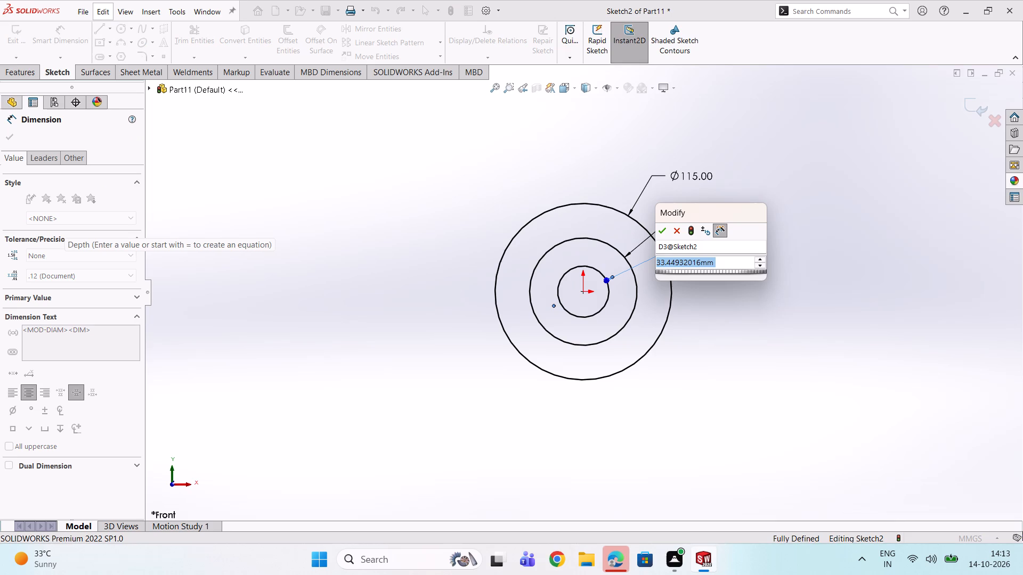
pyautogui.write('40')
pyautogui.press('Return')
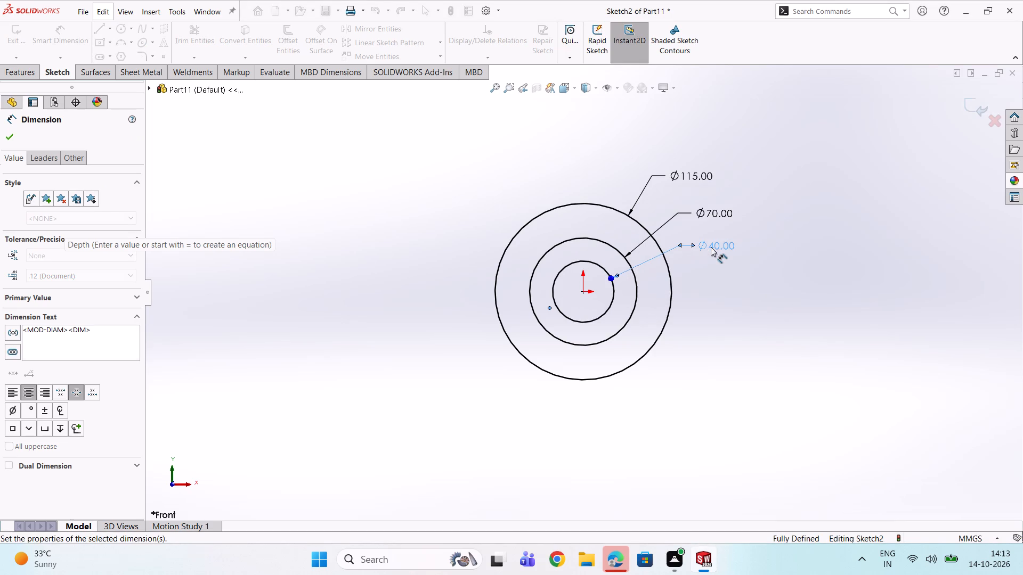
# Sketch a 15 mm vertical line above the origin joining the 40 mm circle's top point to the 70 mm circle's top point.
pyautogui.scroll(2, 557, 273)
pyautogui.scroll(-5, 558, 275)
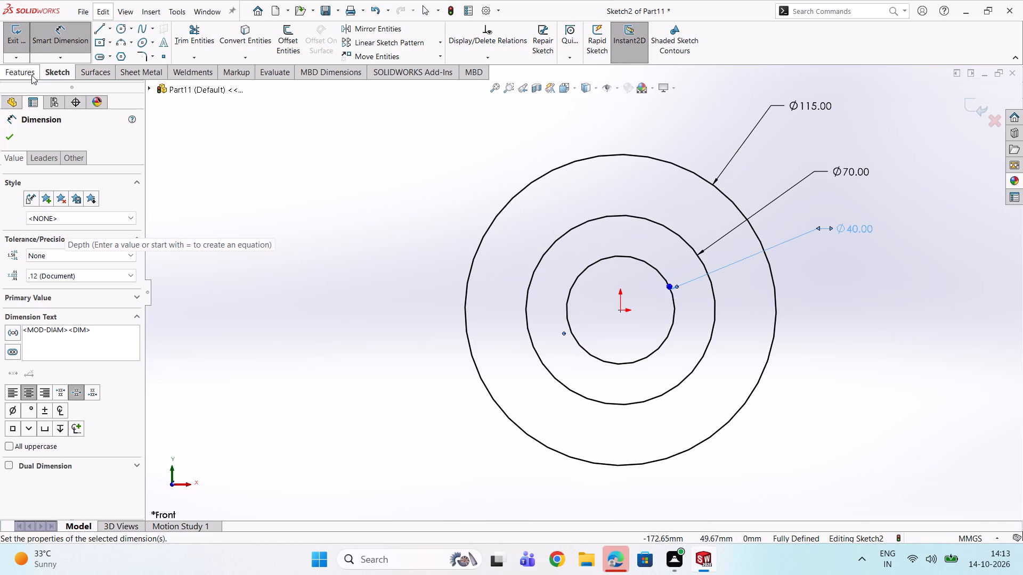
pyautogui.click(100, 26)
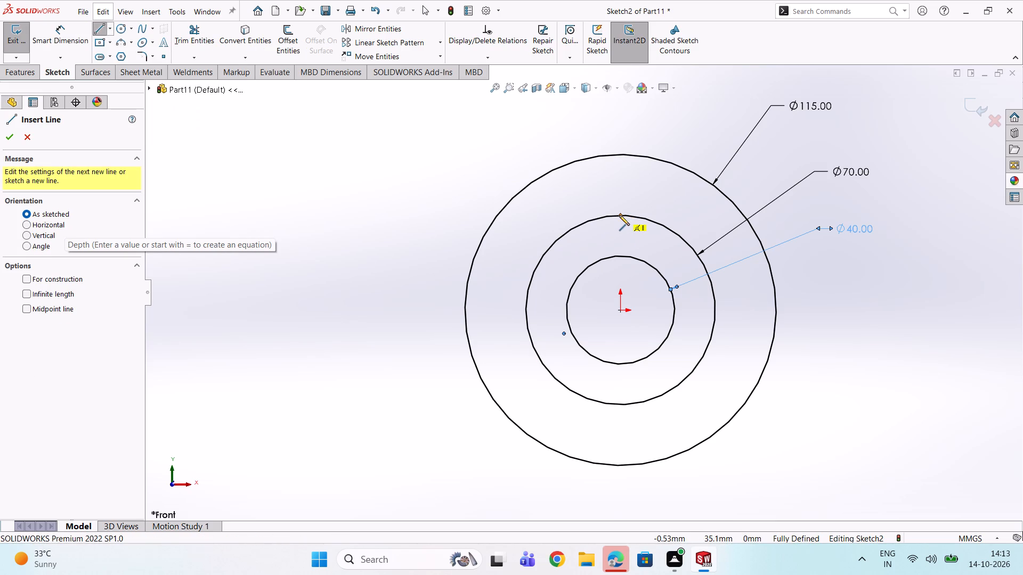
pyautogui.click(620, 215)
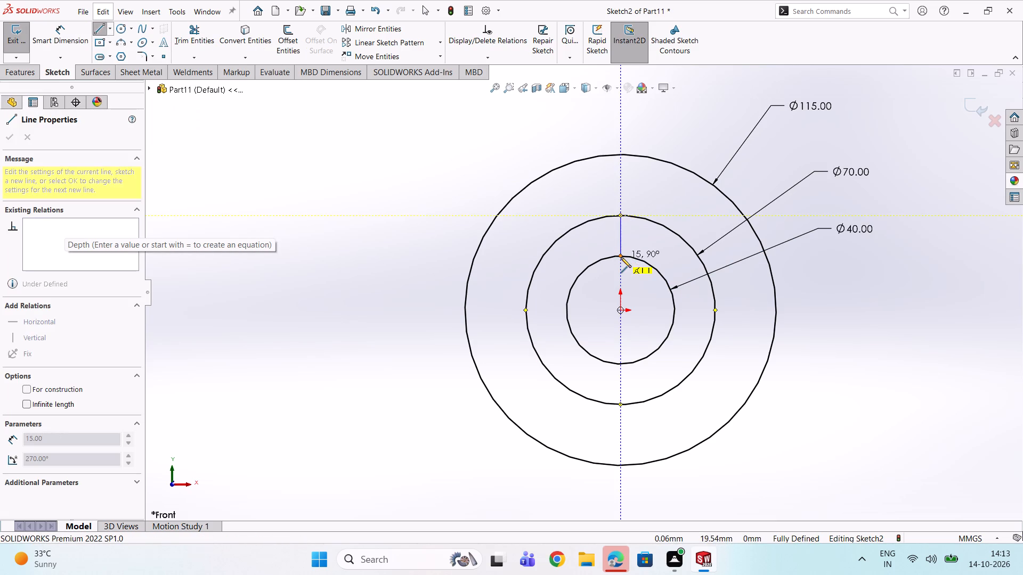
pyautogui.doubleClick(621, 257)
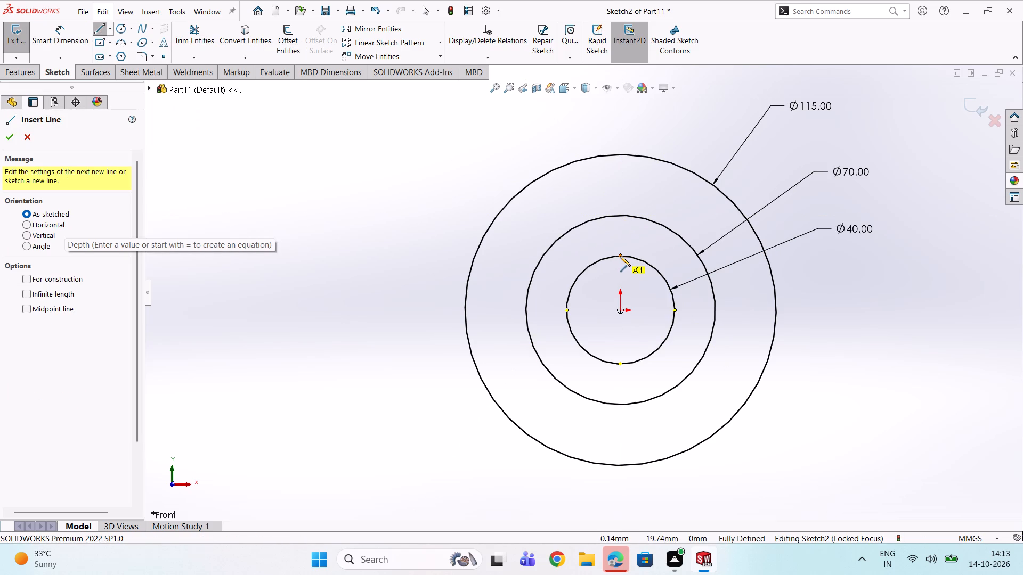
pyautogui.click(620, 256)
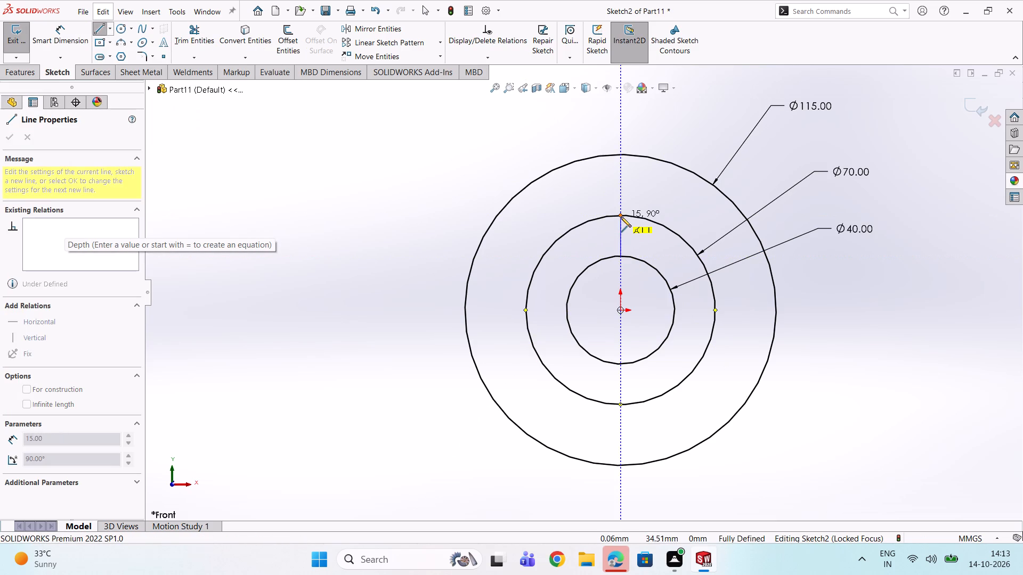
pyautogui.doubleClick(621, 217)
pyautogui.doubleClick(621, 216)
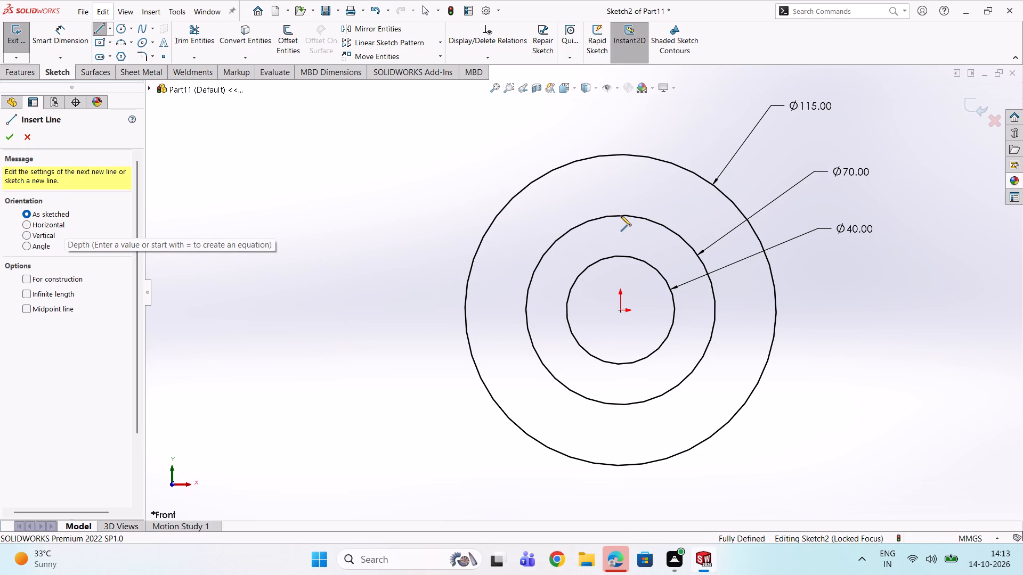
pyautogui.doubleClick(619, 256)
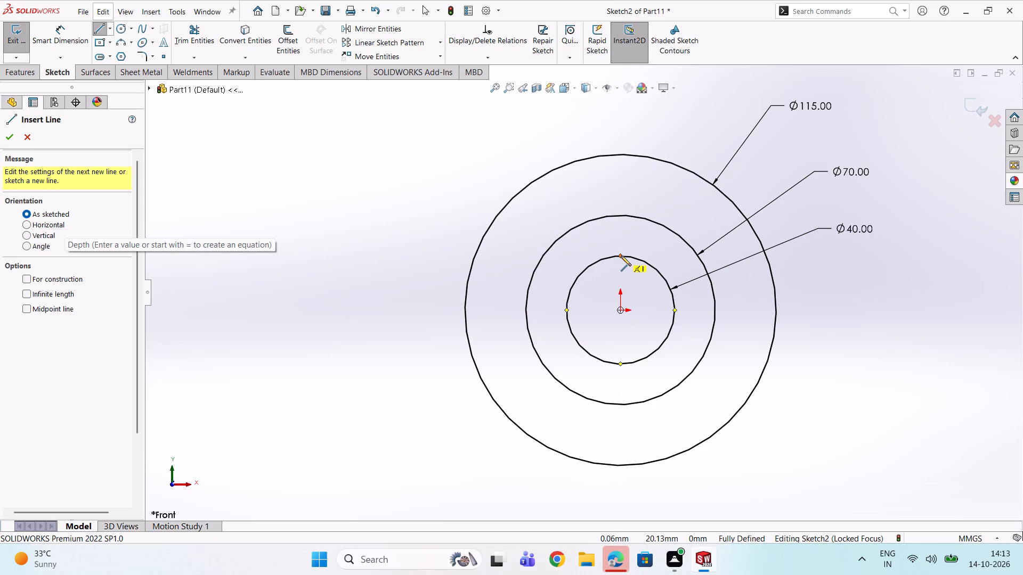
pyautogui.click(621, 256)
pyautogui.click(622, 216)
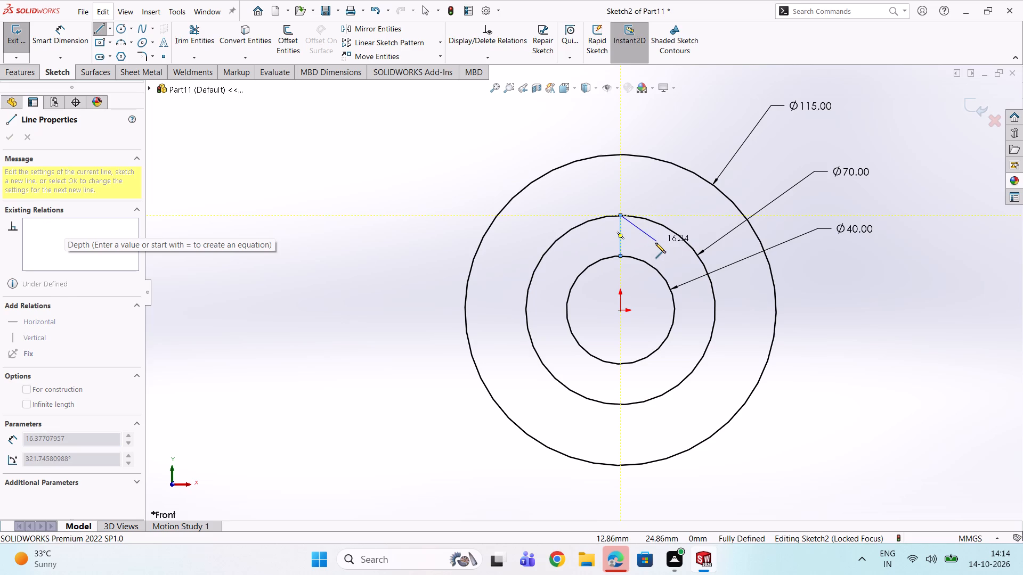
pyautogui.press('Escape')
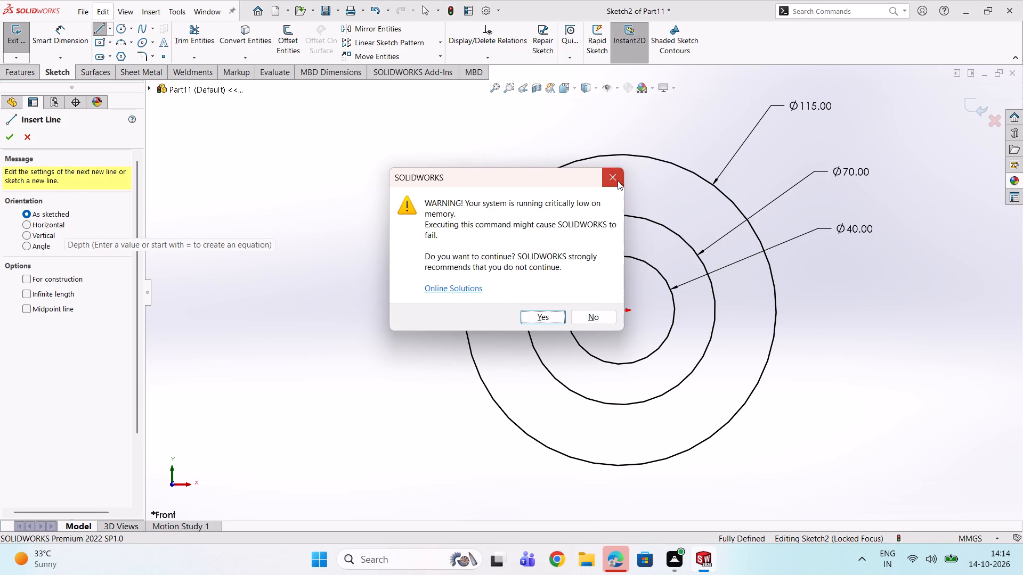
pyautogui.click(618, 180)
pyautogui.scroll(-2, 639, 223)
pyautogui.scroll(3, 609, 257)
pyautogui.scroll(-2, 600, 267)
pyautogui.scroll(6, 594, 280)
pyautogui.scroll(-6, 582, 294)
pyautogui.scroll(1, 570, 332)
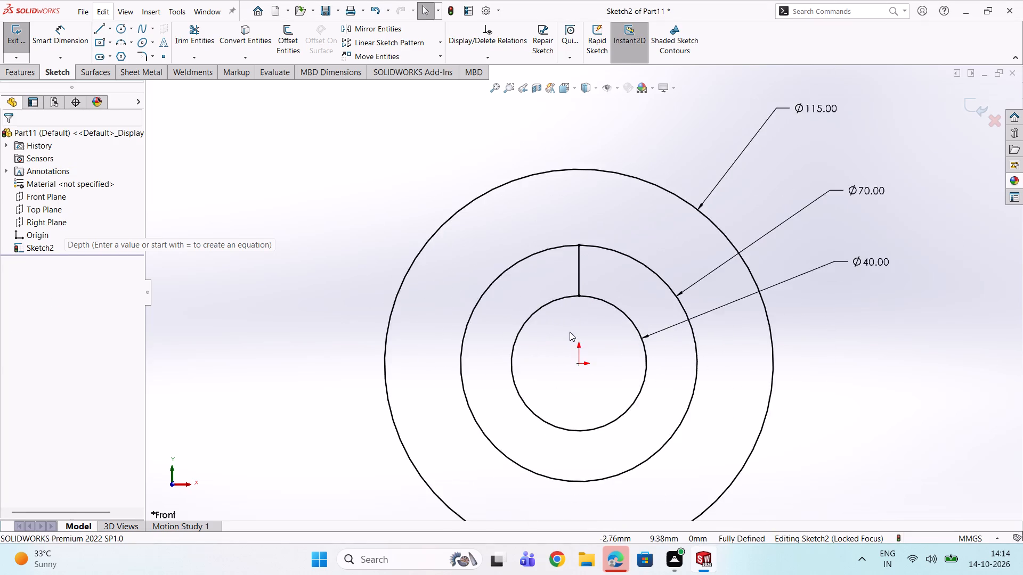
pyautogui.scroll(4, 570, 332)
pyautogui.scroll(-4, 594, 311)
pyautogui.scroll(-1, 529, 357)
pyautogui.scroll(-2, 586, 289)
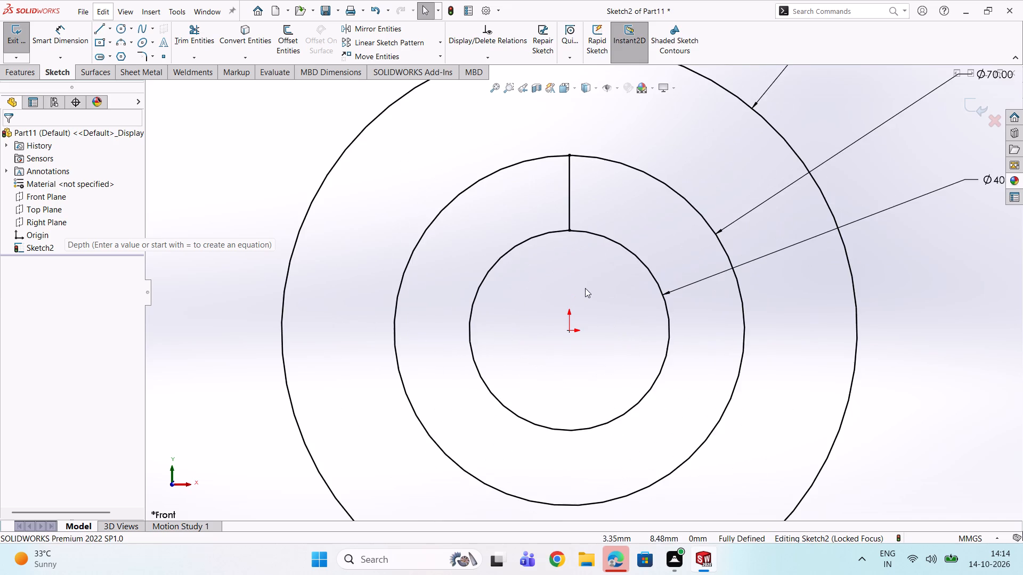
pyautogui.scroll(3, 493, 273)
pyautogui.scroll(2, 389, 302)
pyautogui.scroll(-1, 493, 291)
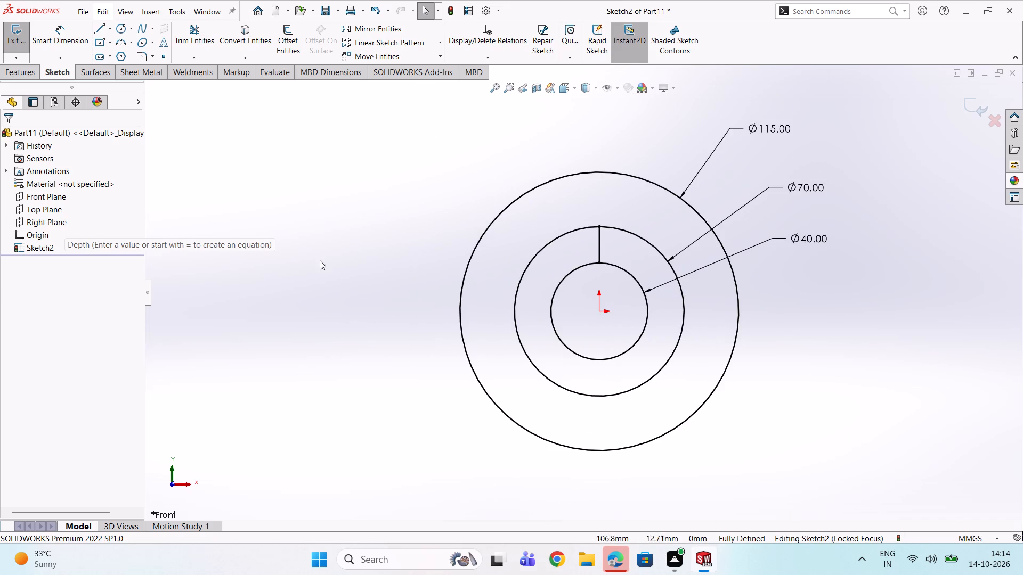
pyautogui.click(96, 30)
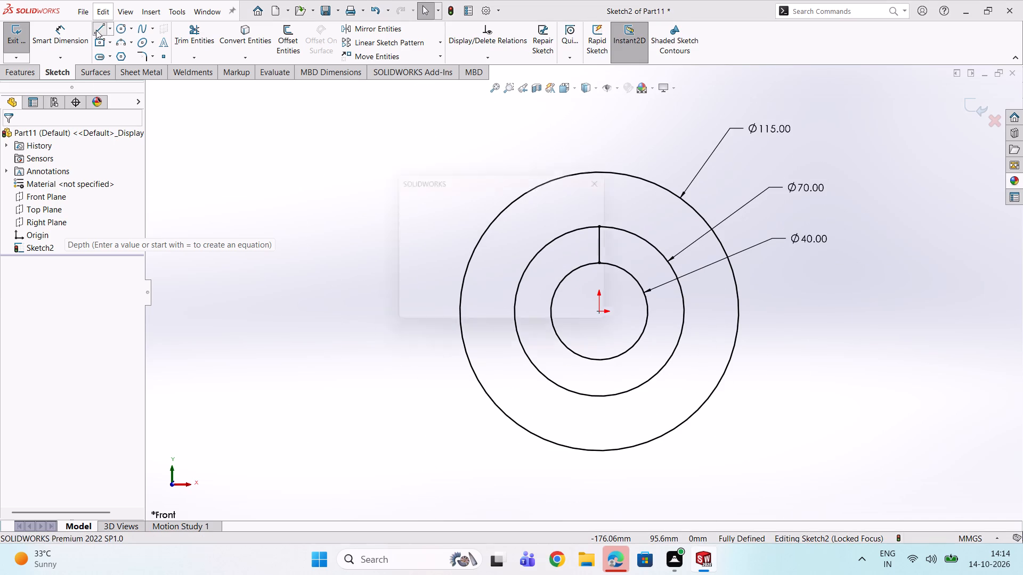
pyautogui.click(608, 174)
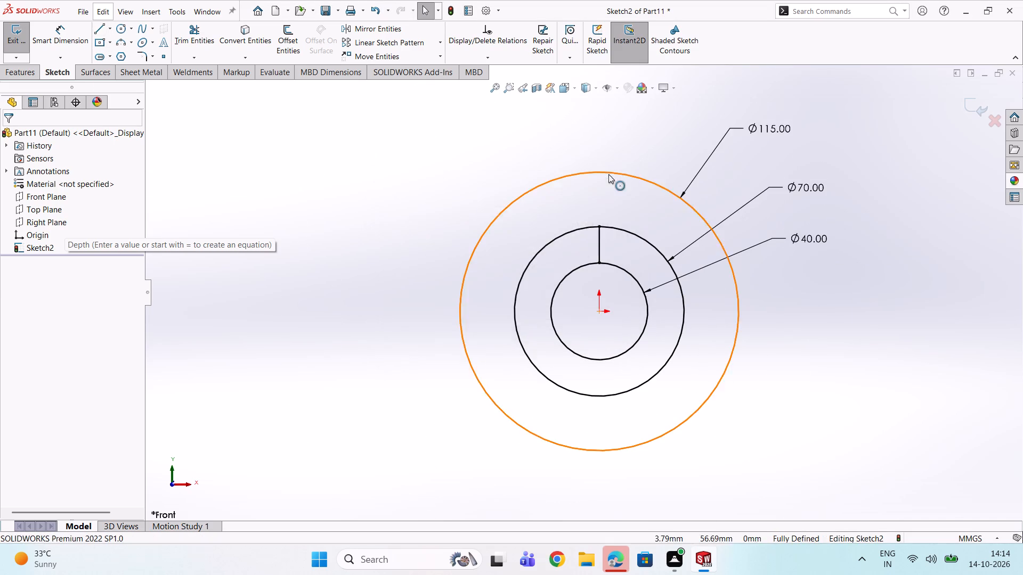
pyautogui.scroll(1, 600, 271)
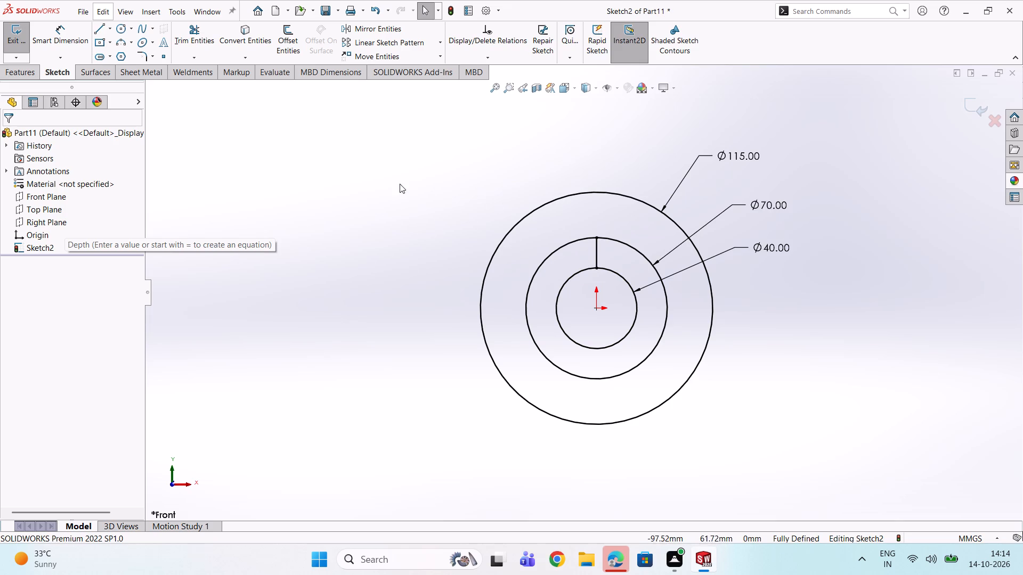
# Delete all three concentric circles, their dimensions and the vertical line from the sketch.
pyautogui.moveTo(376, 135); pyautogui.dragTo(814, 465)
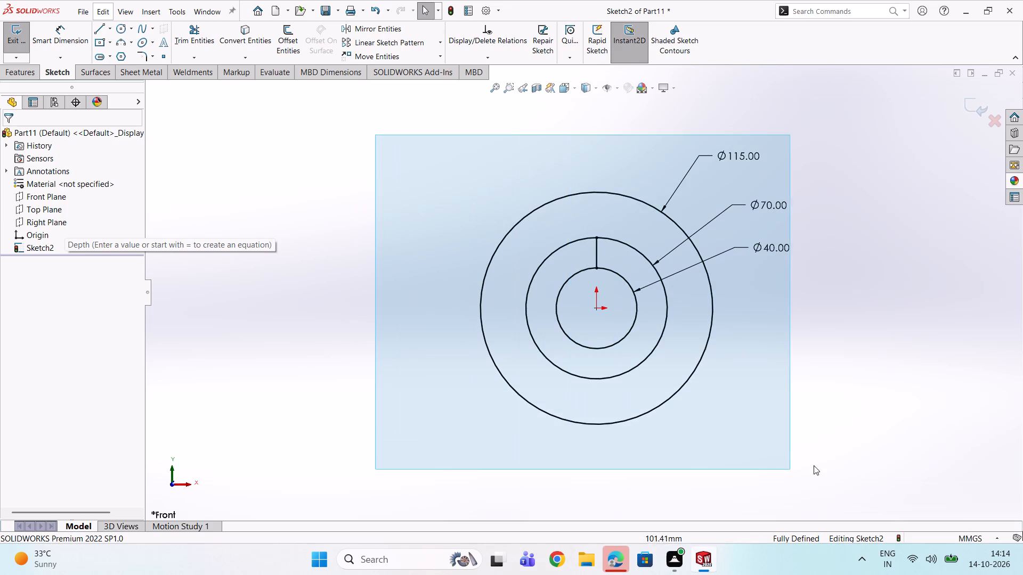
pyautogui.moveTo(814, 465); pyautogui.dragTo(859, 457)
pyautogui.click(859, 457)
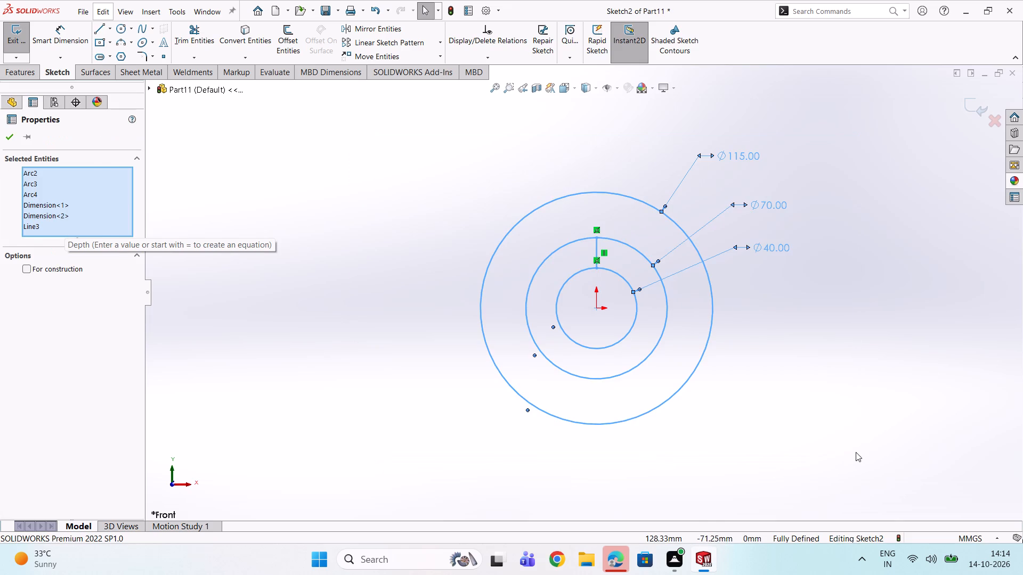
pyautogui.press('Delete')
pyautogui.moveTo(510, 232); pyautogui.dragTo(511, 261)
pyautogui.moveTo(514, 313); pyautogui.dragTo(521, 354)
pyautogui.click(521, 354)
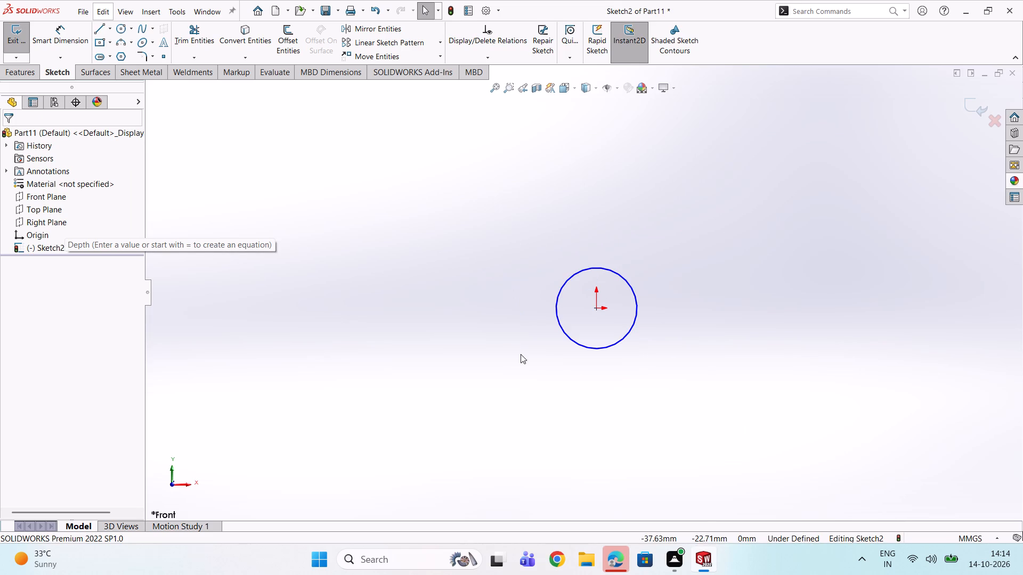
pyautogui.moveTo(522, 268); pyautogui.dragTo(670, 386)
pyautogui.click(629, 332)
pyautogui.press('Delete')
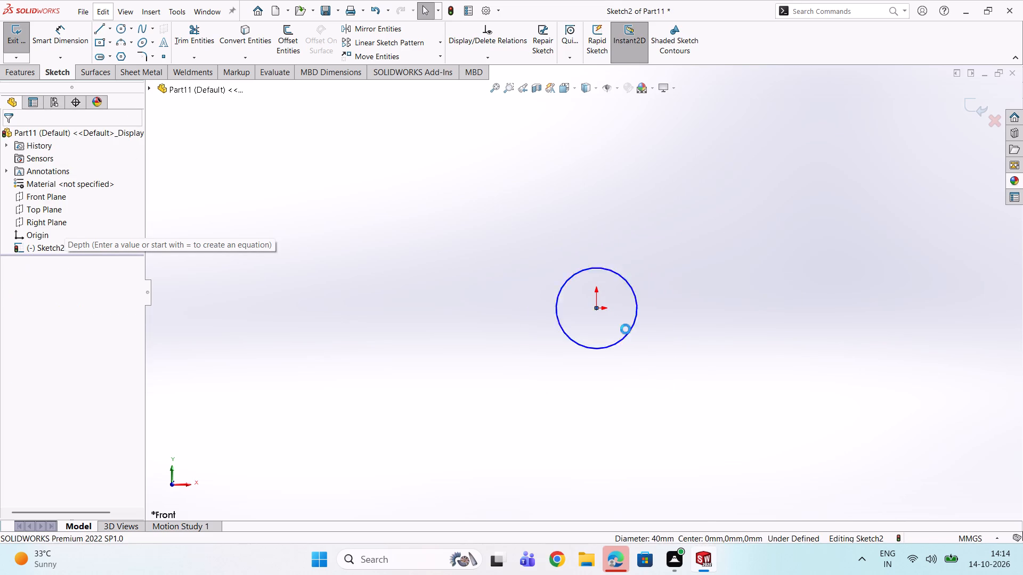
# Sketch a vertical construction centerline about 83 mm long passing through the origin.
pyautogui.click(109, 27)
pyautogui.click(114, 54)
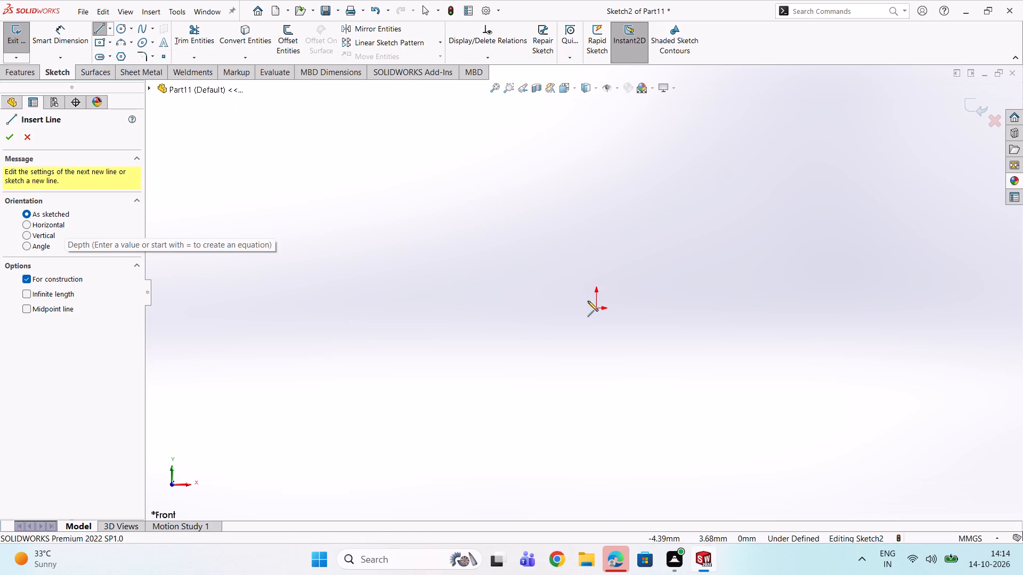
pyautogui.tripleClick(594, 210)
pyautogui.click(595, 377)
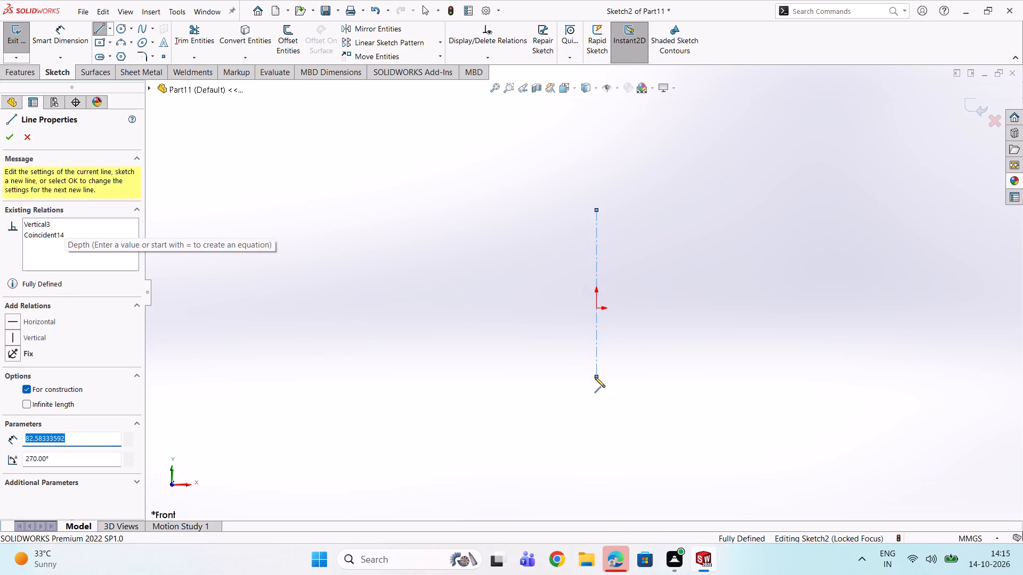
# Sketch a circle level with the origin, about 108 mm to its left, and set its diameter to 20 mm.
pyautogui.press('Escape')
pyautogui.scroll(2, 610, 314)
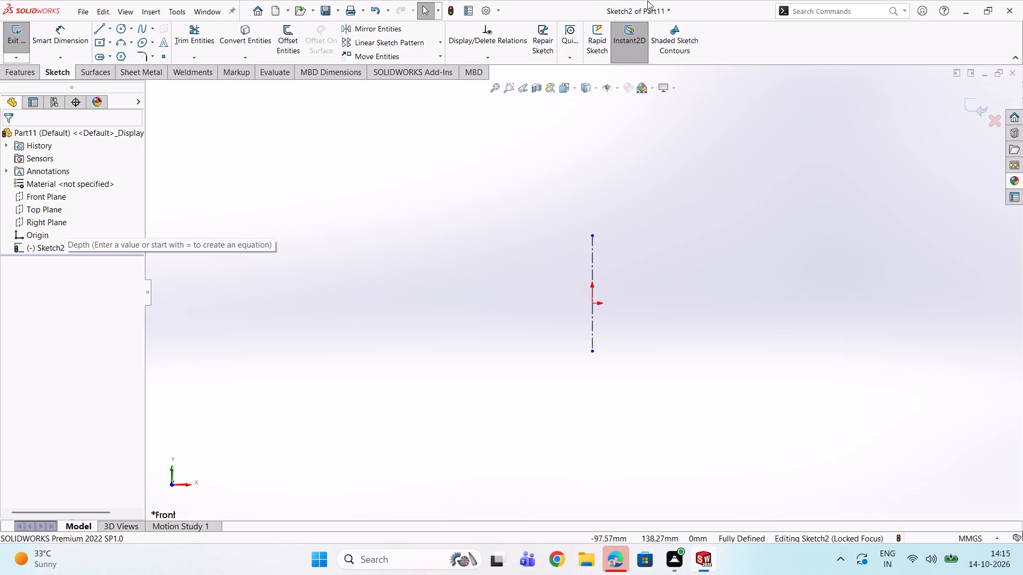
pyautogui.scroll(1, 667, 64)
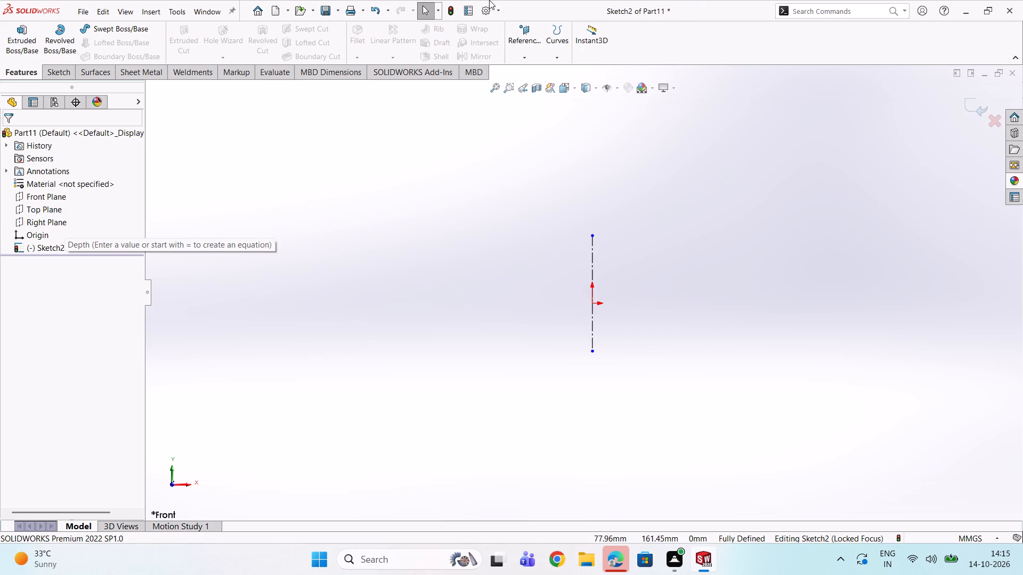
pyautogui.click(57, 76)
pyautogui.click(121, 30)
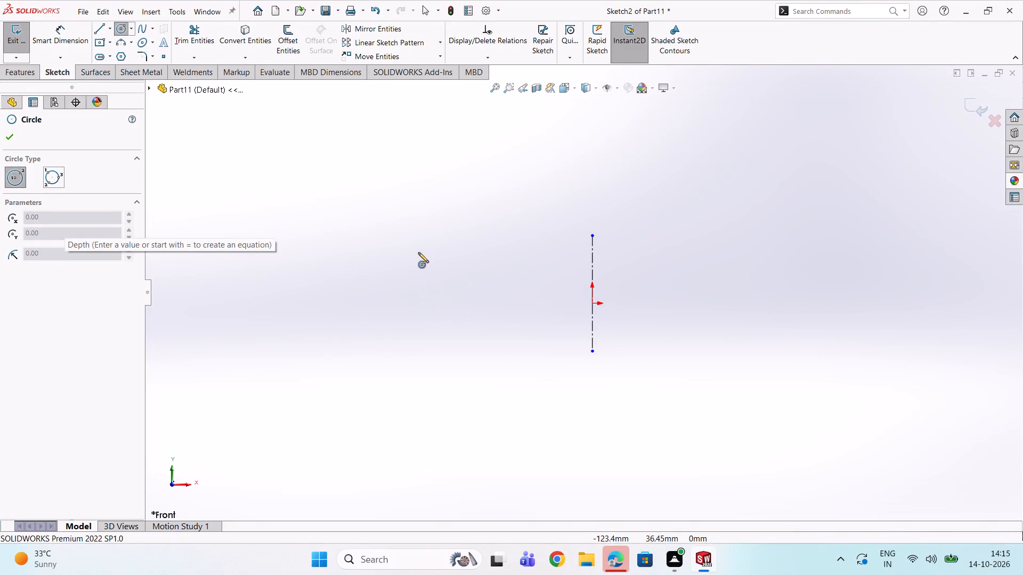
pyautogui.click(441, 302)
pyautogui.click(412, 307)
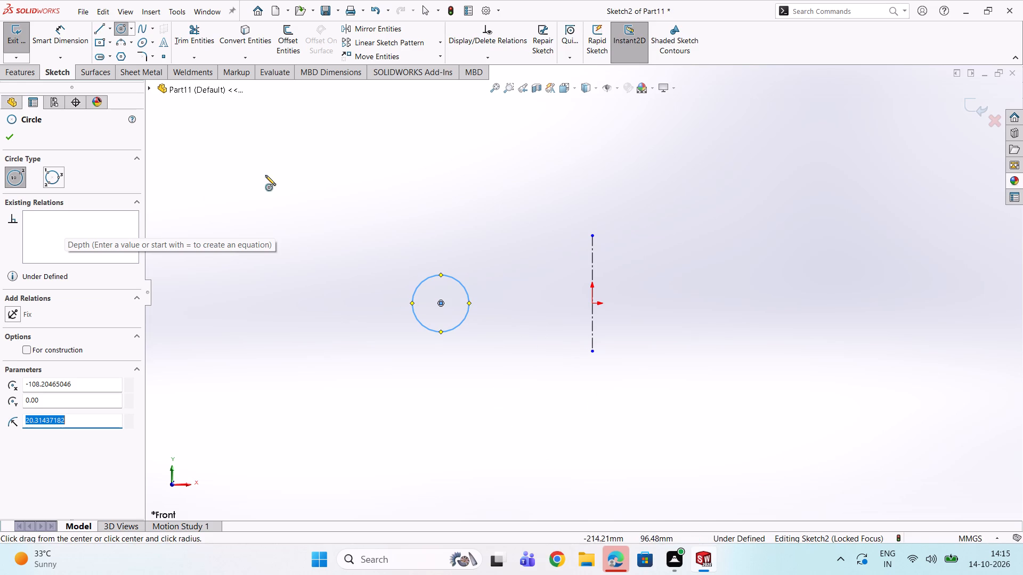
pyautogui.doubleClick(75, 30)
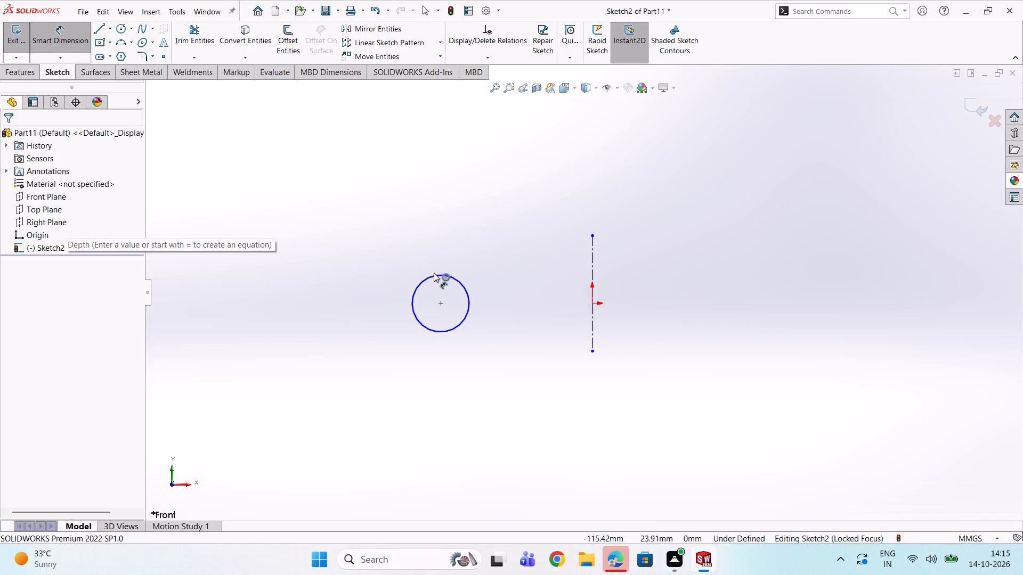
pyautogui.click(436, 277)
pyautogui.click(462, 218)
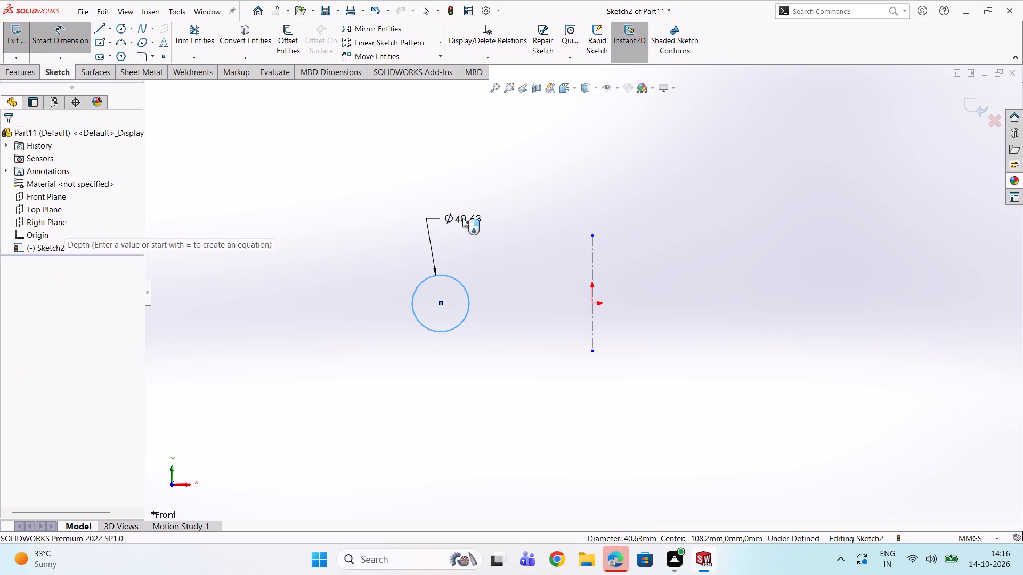
pyautogui.write('20')
pyautogui.press('Return')
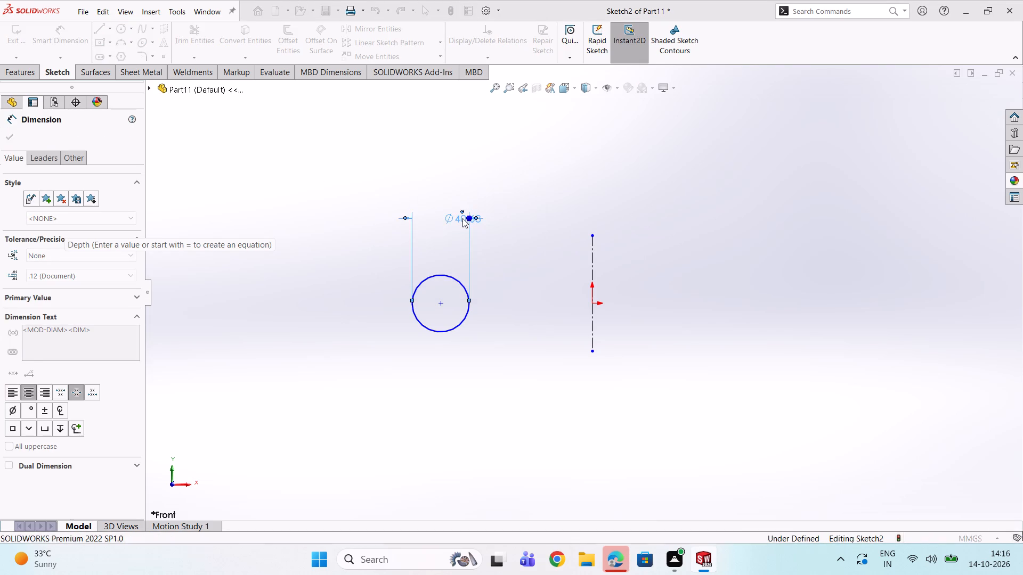
# Dimension the horizontal distance from the circle's centre to the origin as 95 mm.
pyautogui.scroll(-2, 448, 363)
pyautogui.scroll(-2, 462, 299)
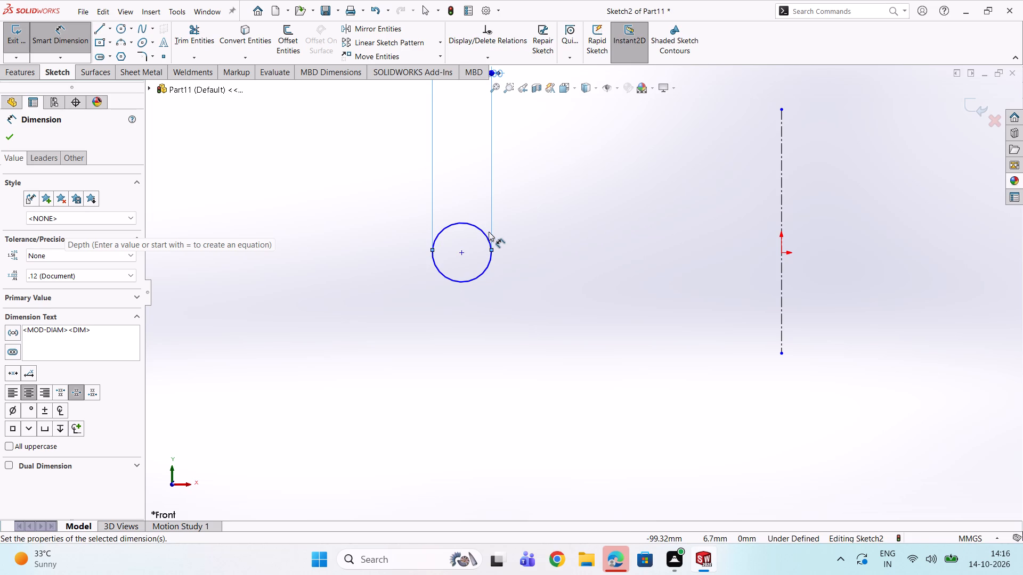
pyautogui.click(461, 253)
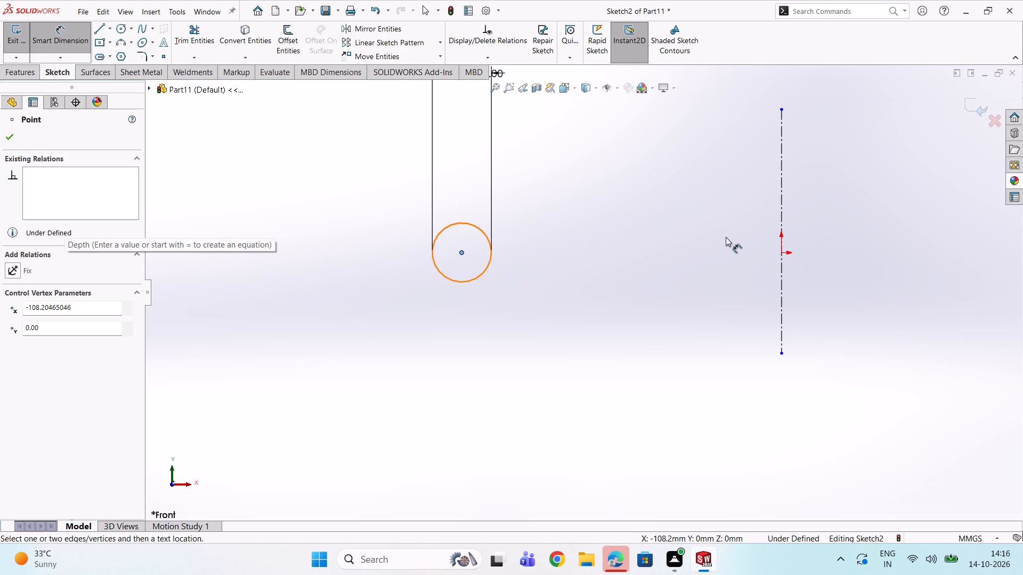
pyautogui.doubleClick(783, 253)
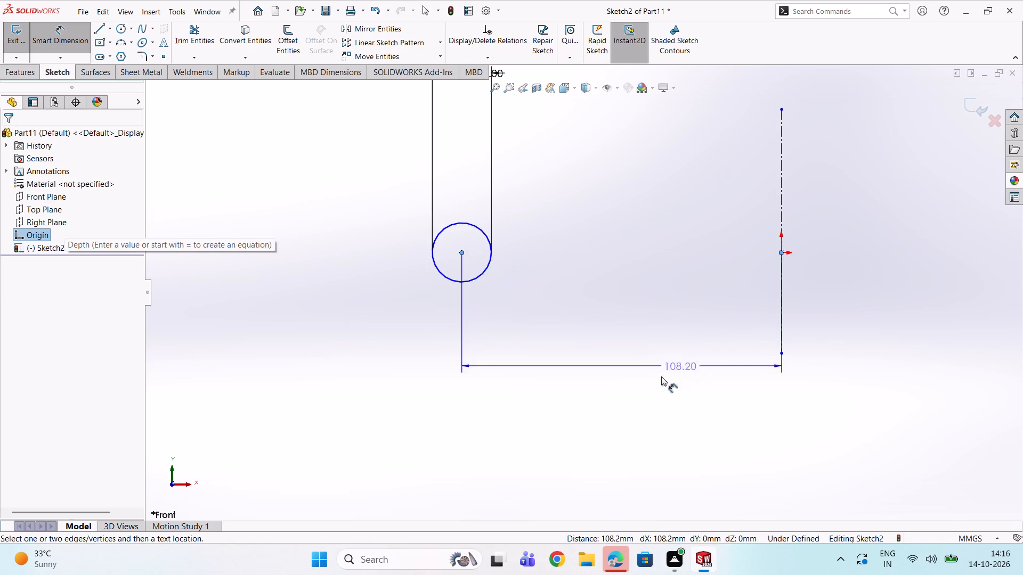
pyautogui.doubleClick(659, 382)
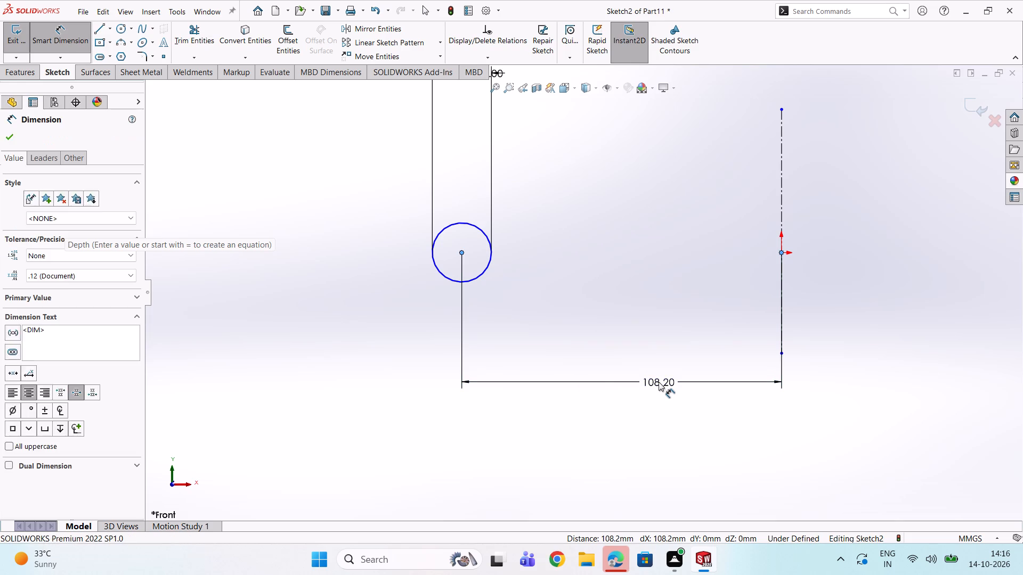
pyautogui.click(674, 404)
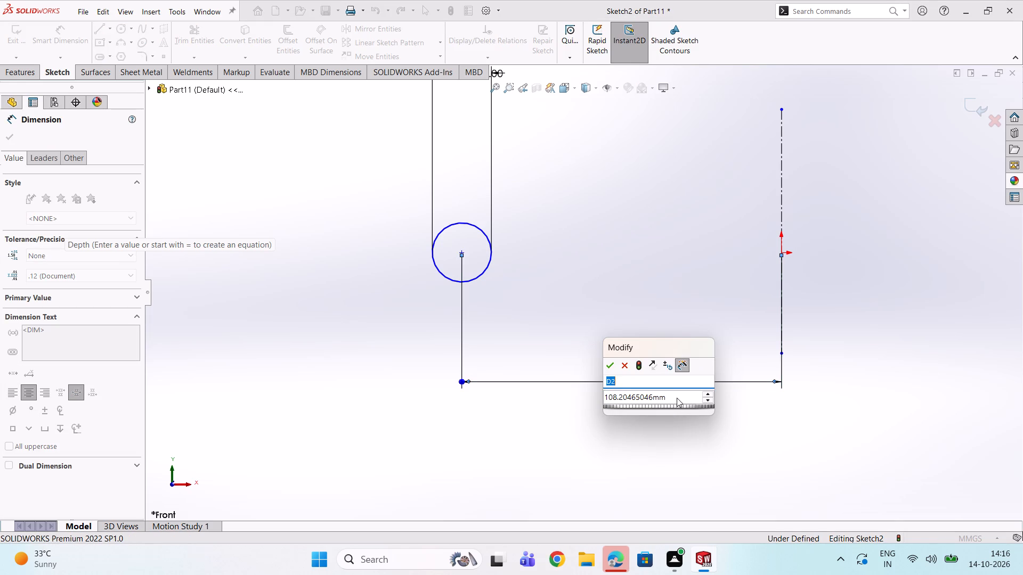
pyautogui.tripleClick(677, 398)
pyautogui.click(677, 398)
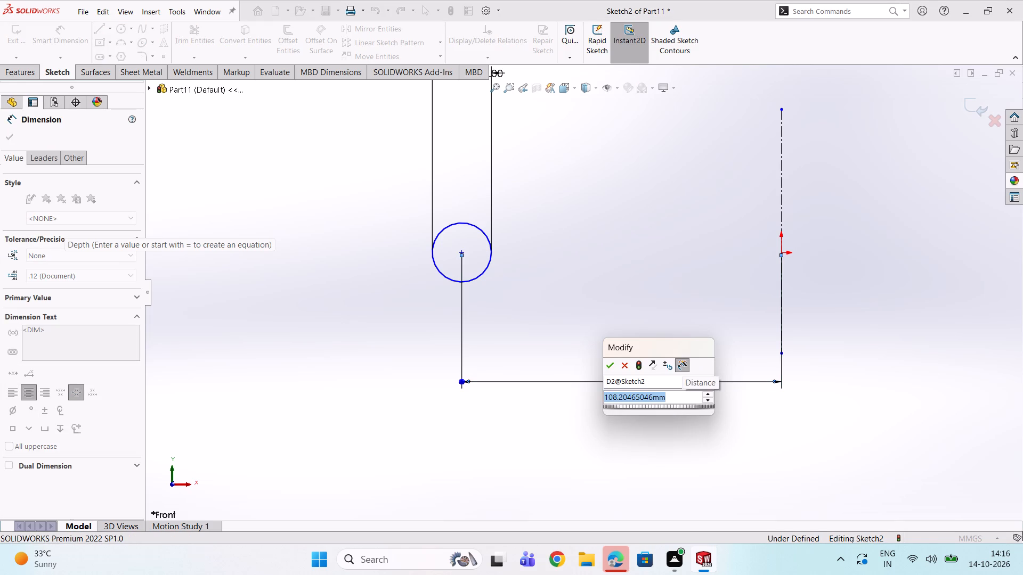
pyautogui.write('95')
pyautogui.press('Return')
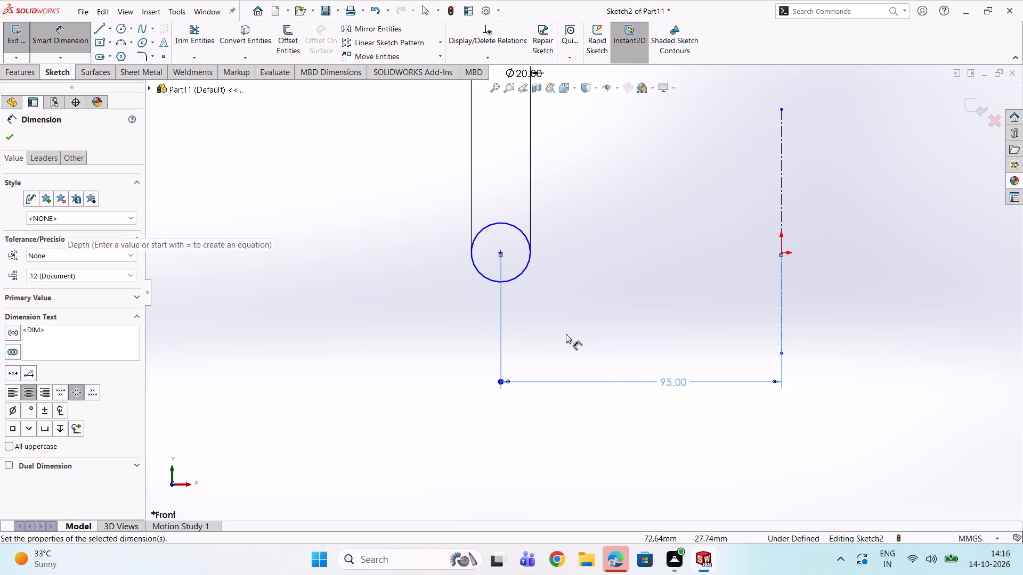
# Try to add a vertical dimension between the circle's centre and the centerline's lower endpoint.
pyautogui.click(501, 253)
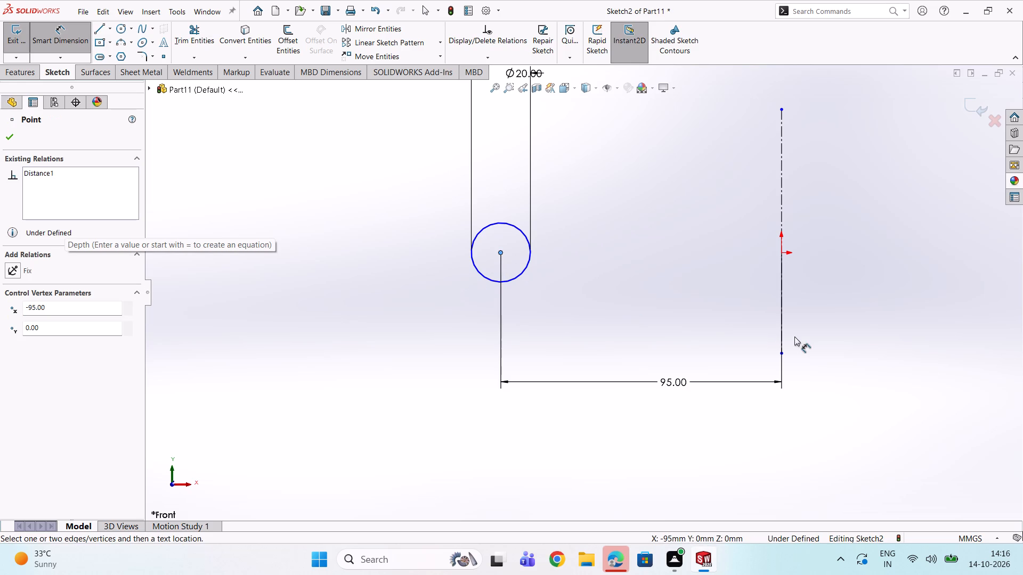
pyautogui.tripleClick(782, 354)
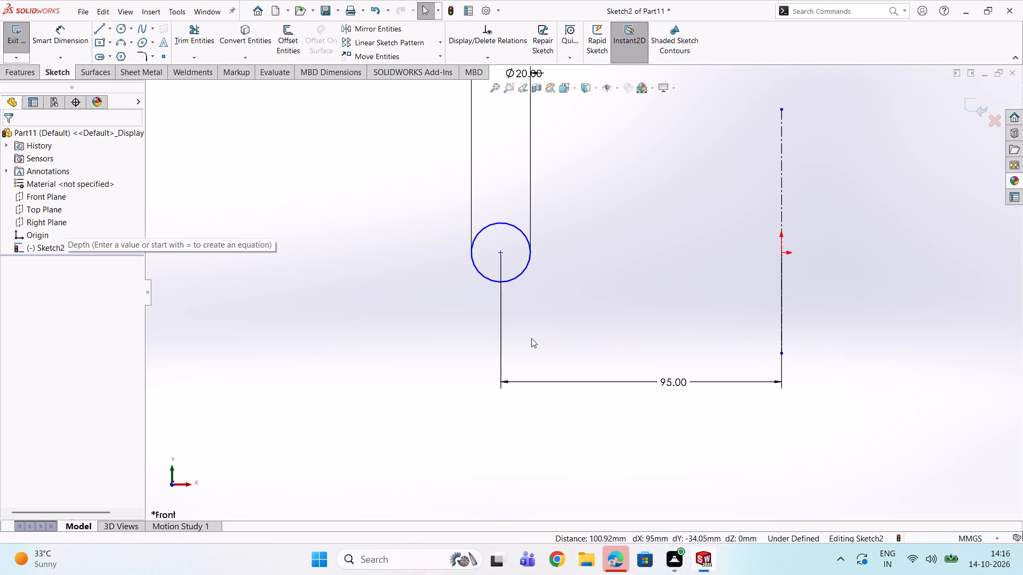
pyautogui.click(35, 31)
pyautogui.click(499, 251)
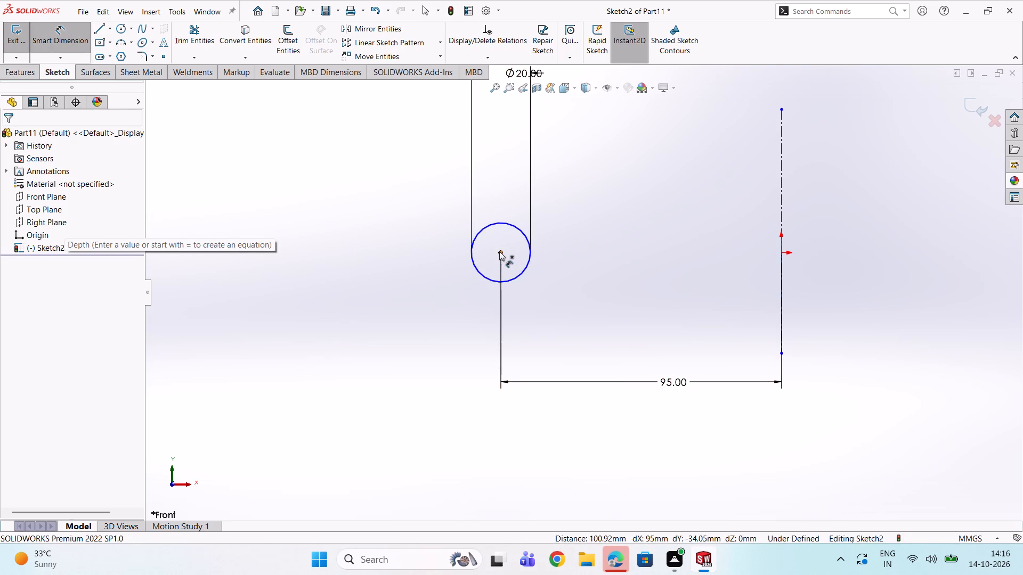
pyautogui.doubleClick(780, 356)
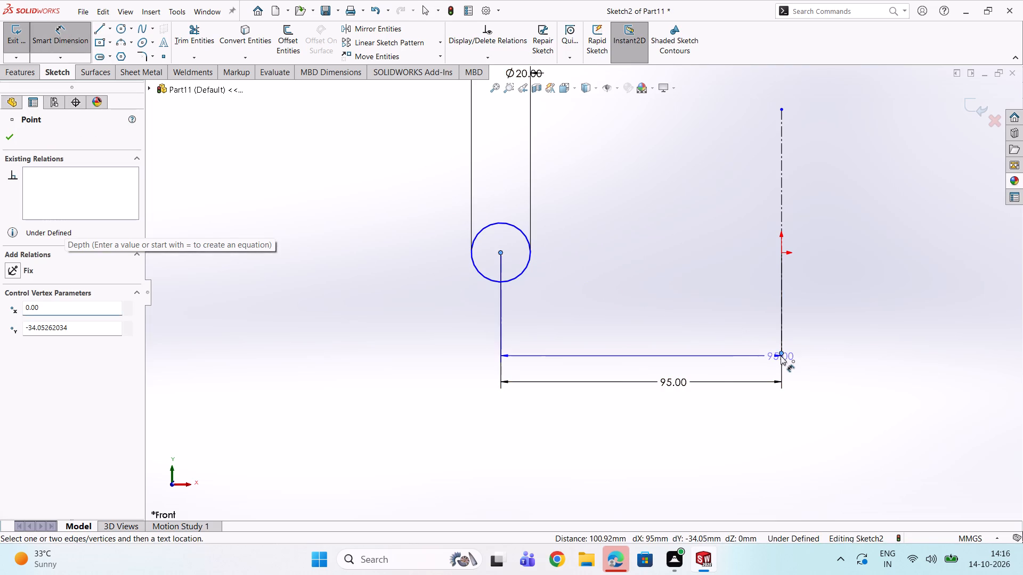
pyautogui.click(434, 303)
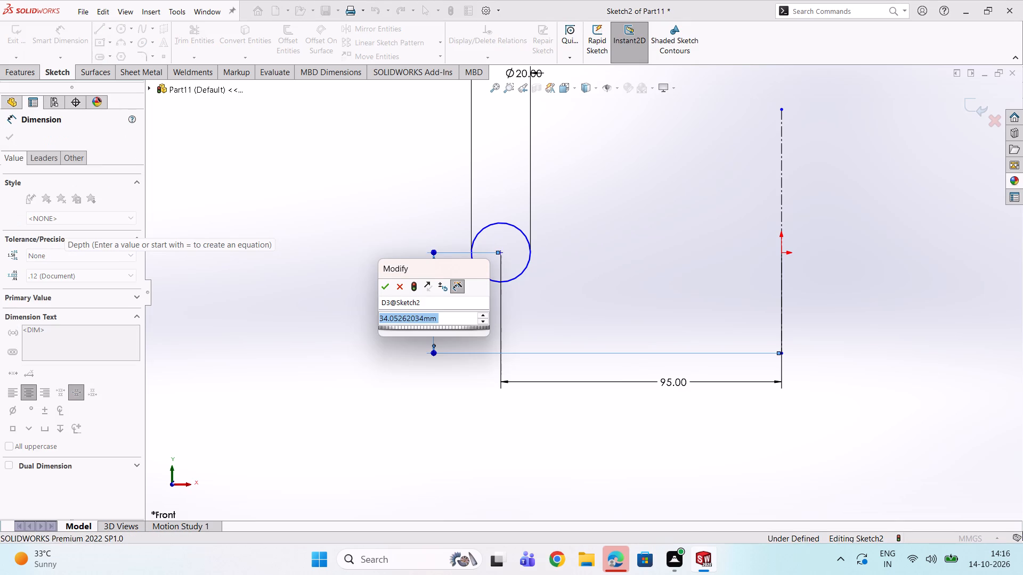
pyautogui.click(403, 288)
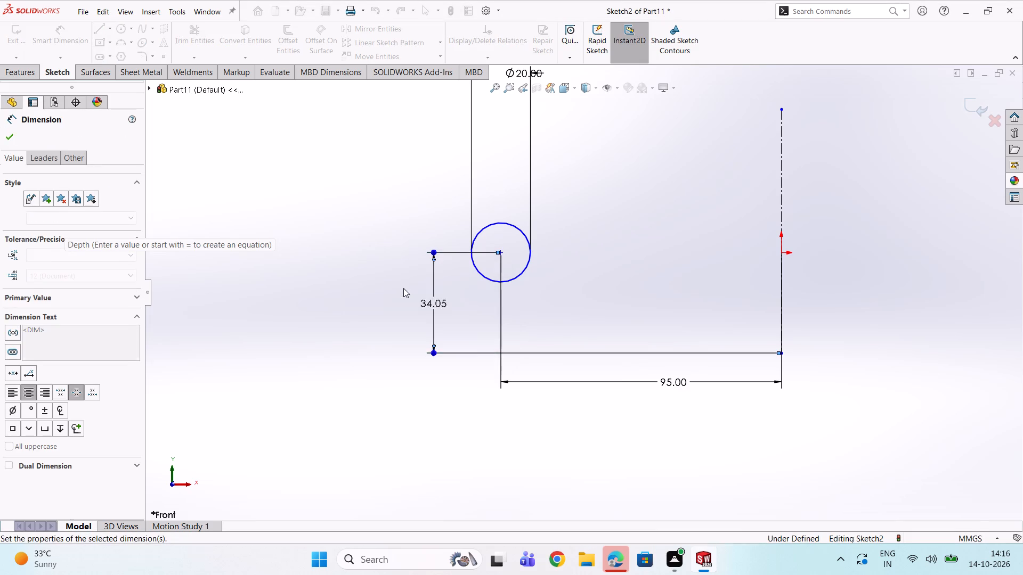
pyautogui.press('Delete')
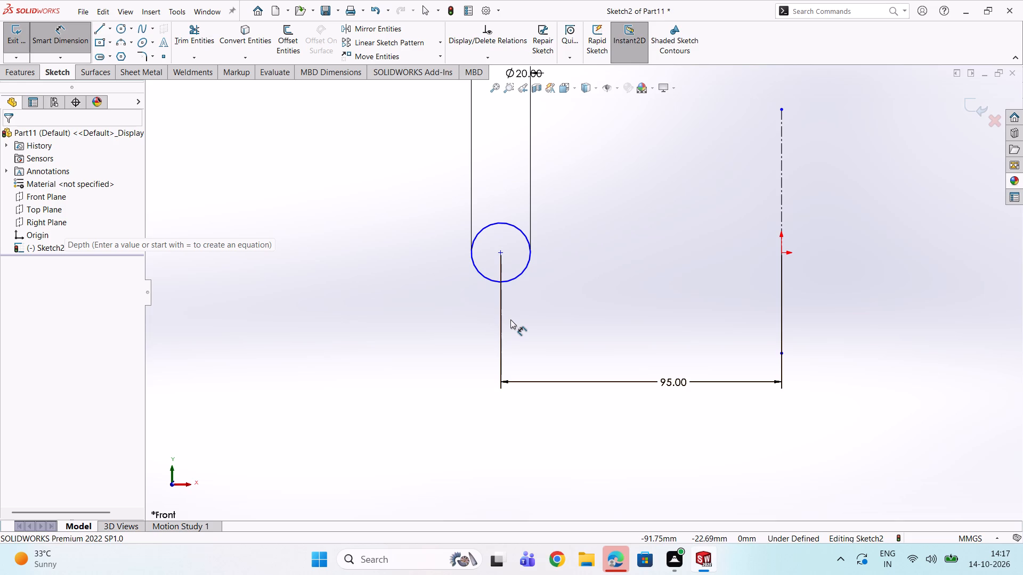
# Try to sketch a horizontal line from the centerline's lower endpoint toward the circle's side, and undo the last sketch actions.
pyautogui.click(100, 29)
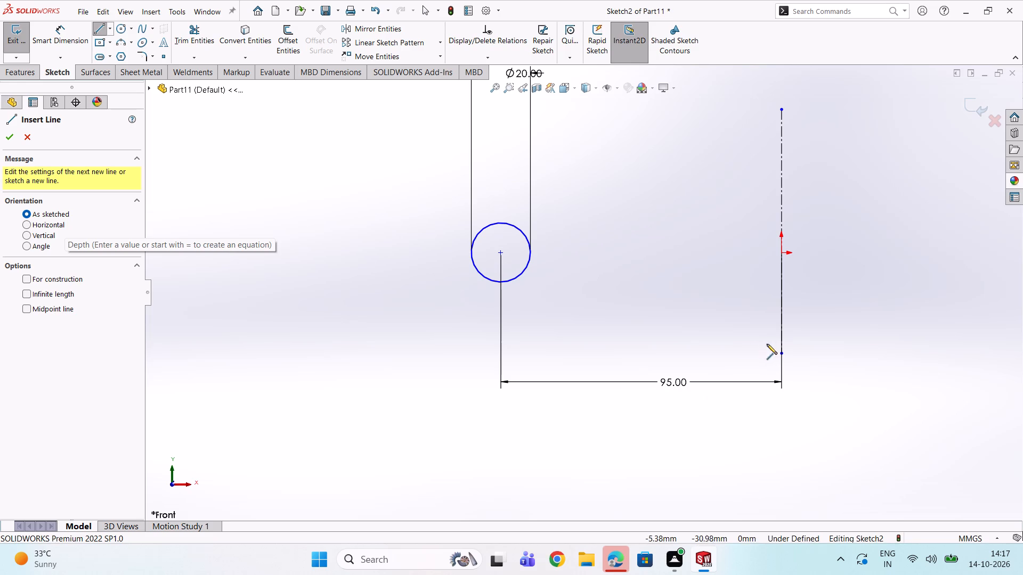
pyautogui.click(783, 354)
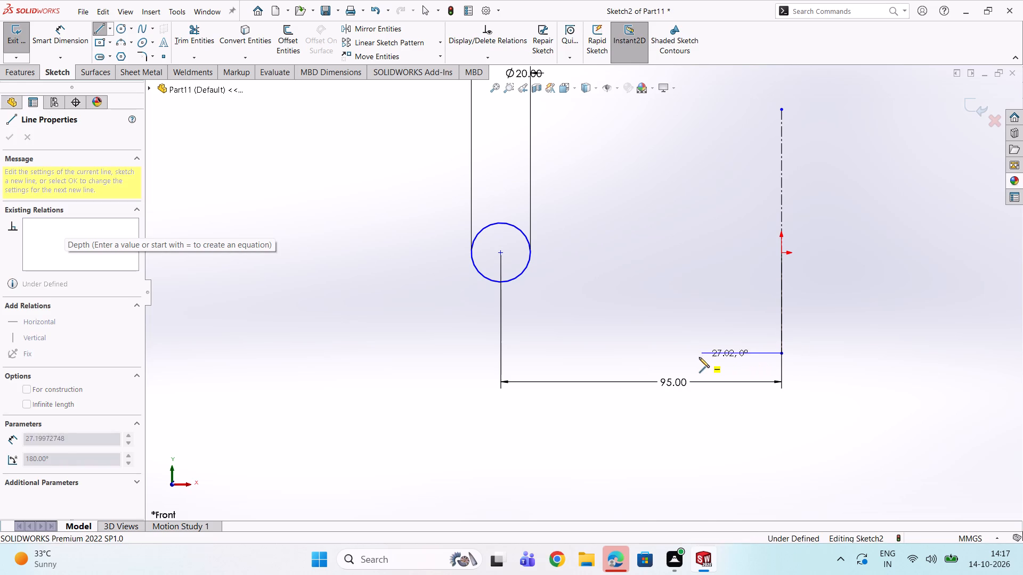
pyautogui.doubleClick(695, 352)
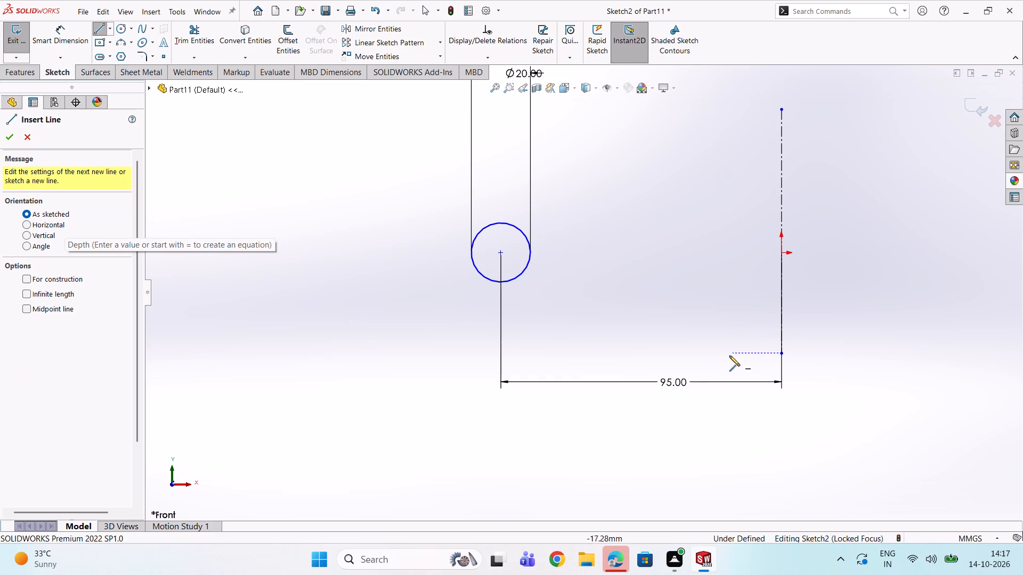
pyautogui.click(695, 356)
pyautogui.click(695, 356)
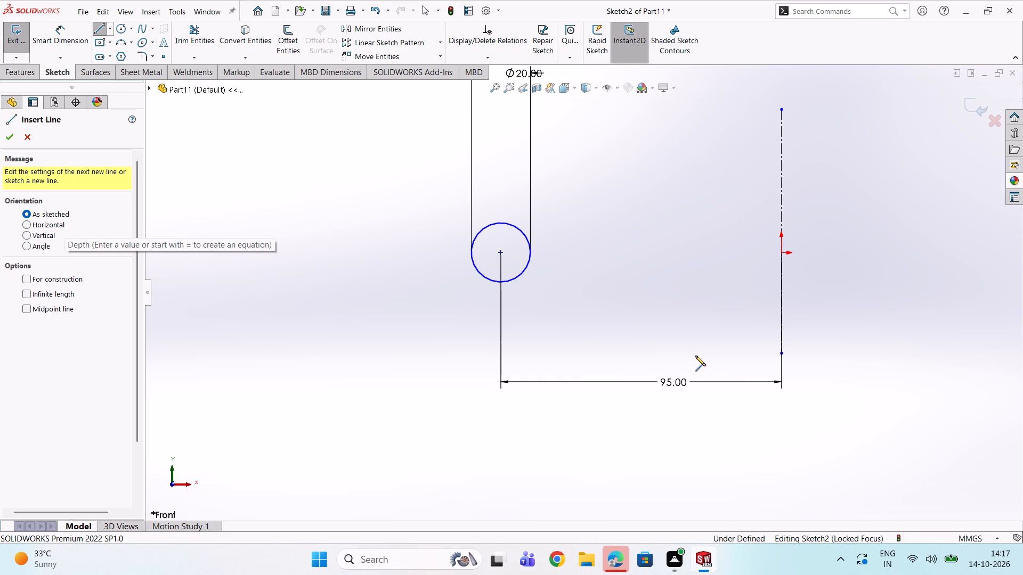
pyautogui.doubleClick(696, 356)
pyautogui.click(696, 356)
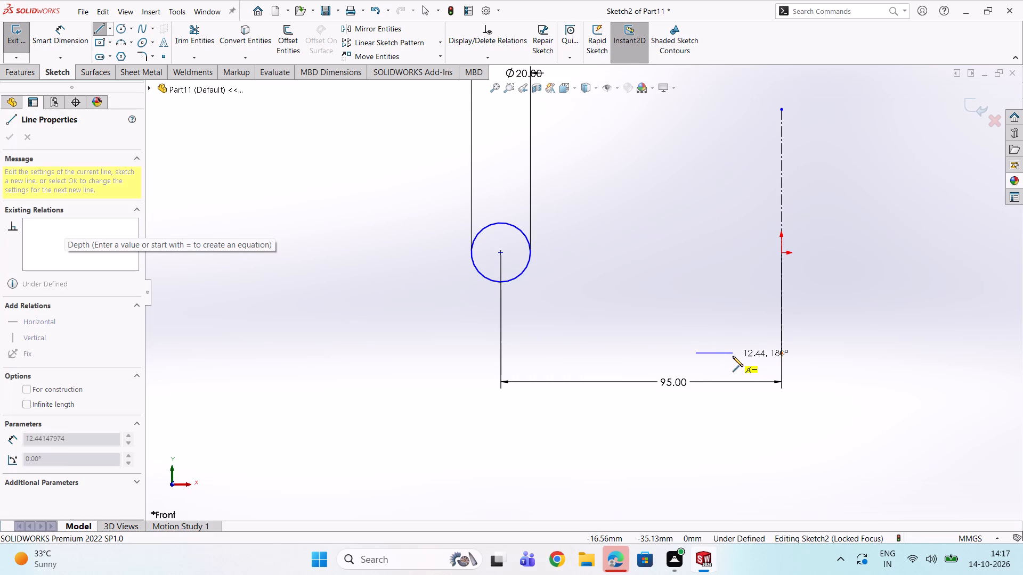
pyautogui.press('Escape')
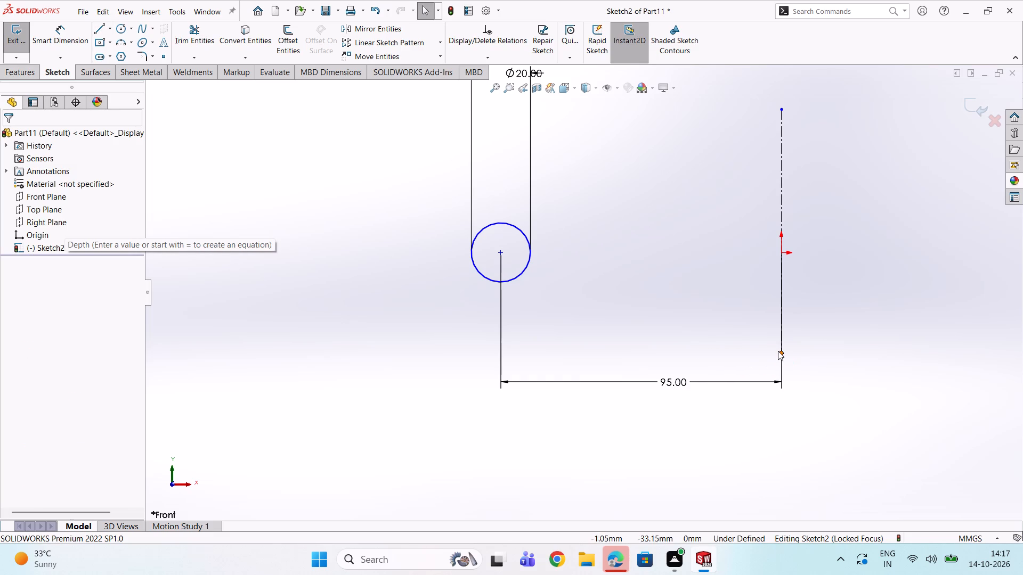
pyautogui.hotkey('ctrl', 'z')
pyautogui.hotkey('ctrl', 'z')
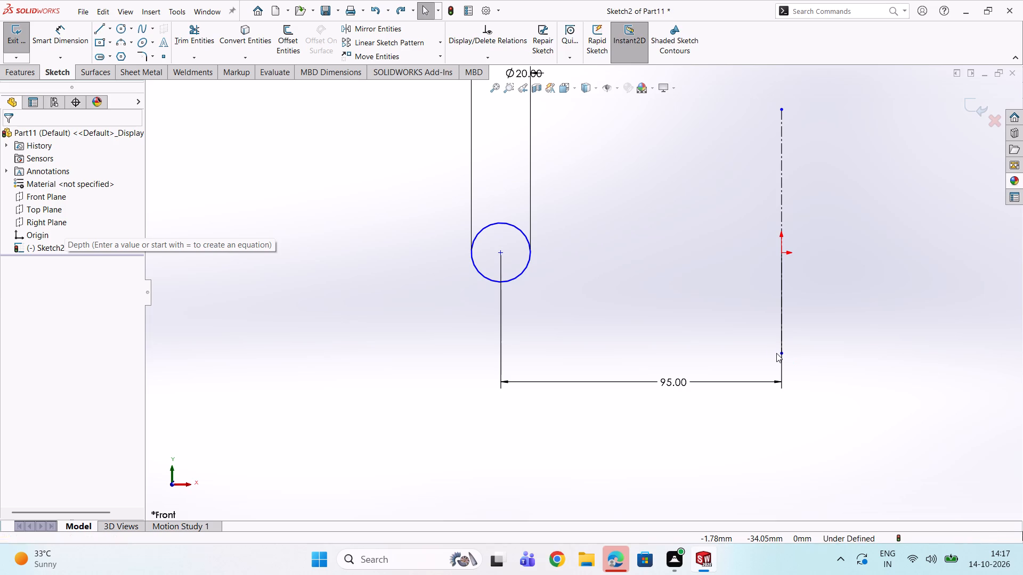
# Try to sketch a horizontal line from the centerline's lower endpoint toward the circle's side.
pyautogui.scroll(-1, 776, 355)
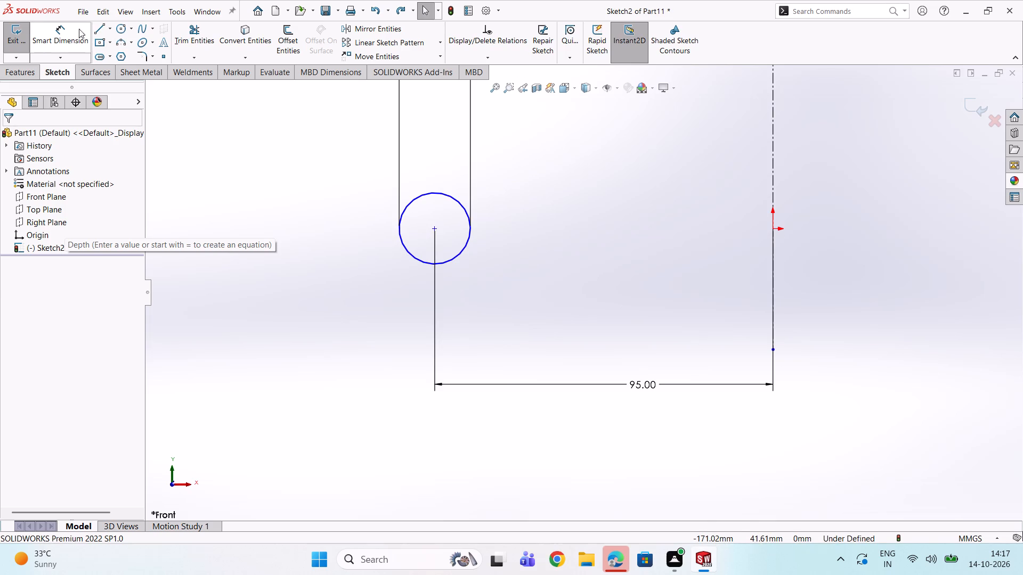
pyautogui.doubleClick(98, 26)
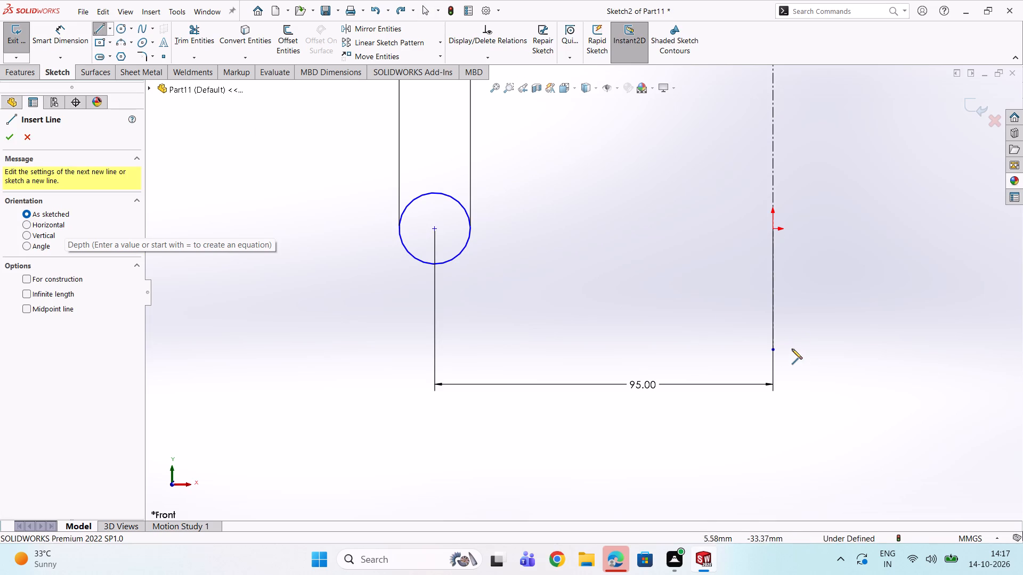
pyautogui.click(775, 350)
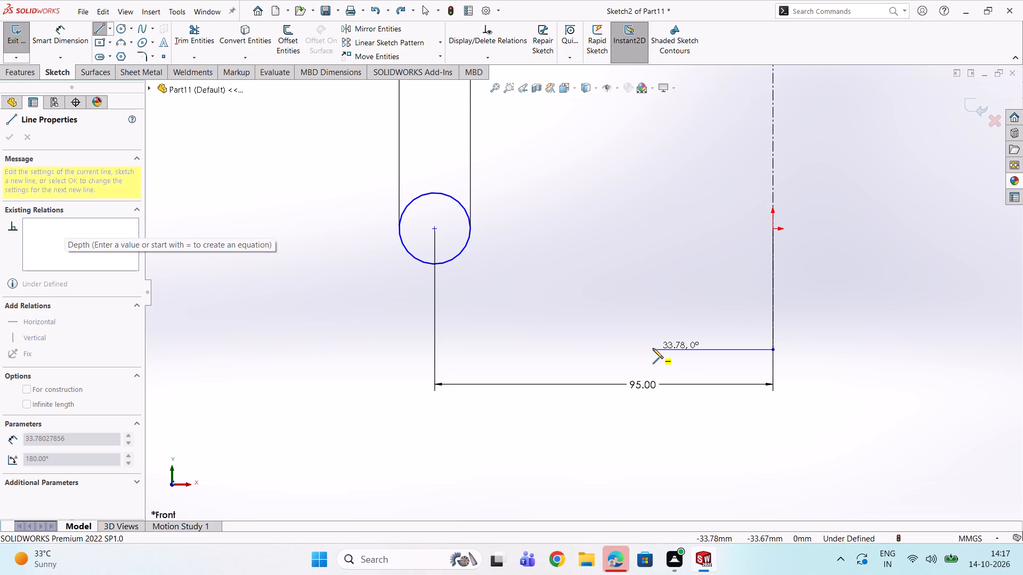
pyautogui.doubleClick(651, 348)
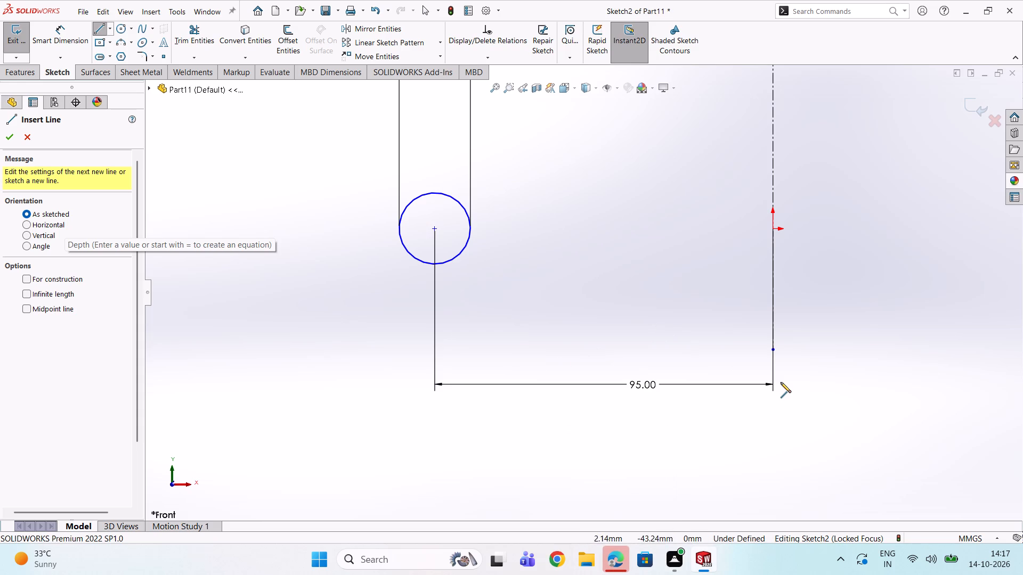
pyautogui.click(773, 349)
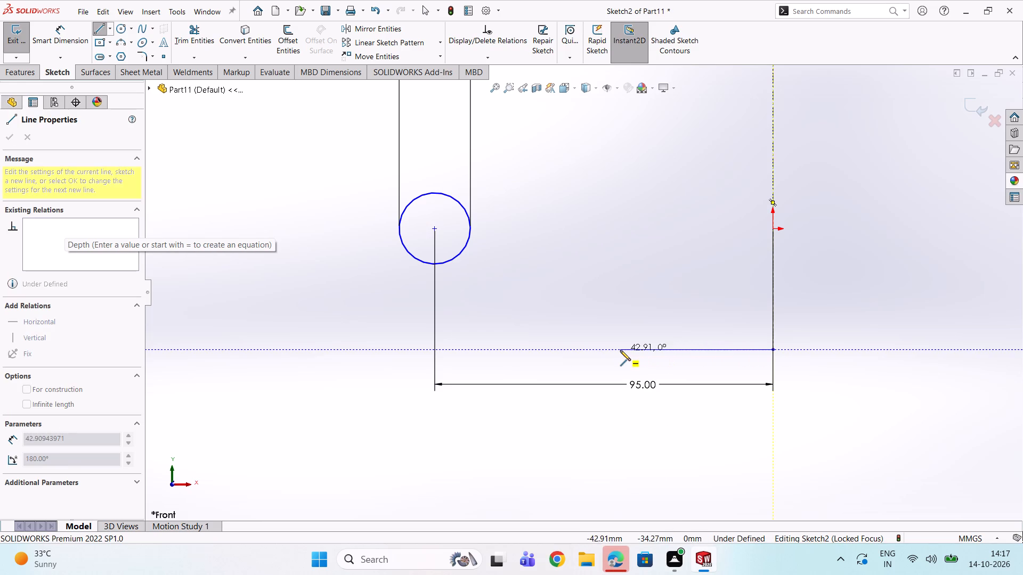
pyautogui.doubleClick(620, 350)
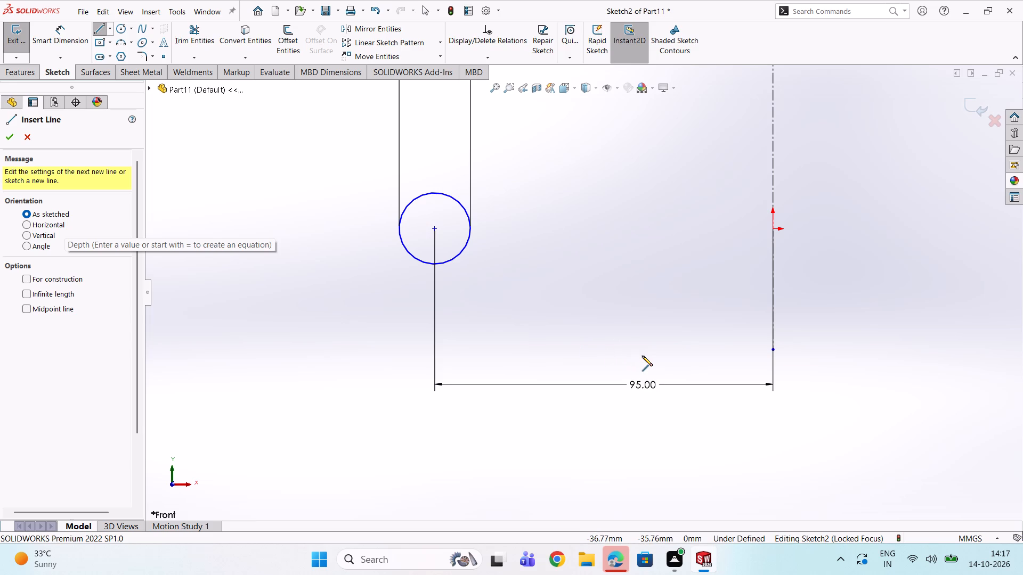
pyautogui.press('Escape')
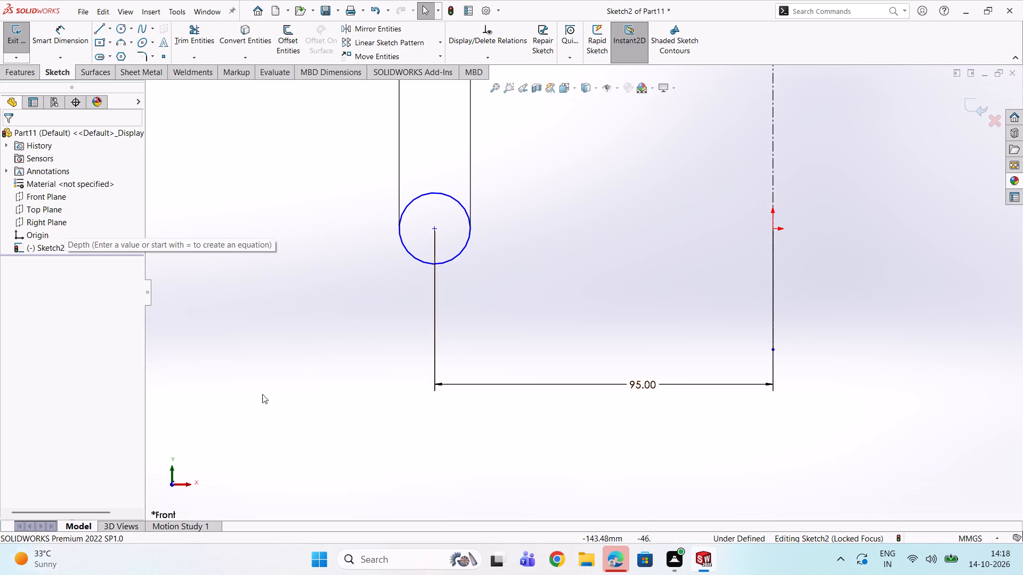
# Sketch a three-line rectangular profile, about 24 mm wide and 11 mm high, from the centerline's lower endpoint toward the circle's side and back to the centerline.
pyautogui.scroll(1, 415, 200)
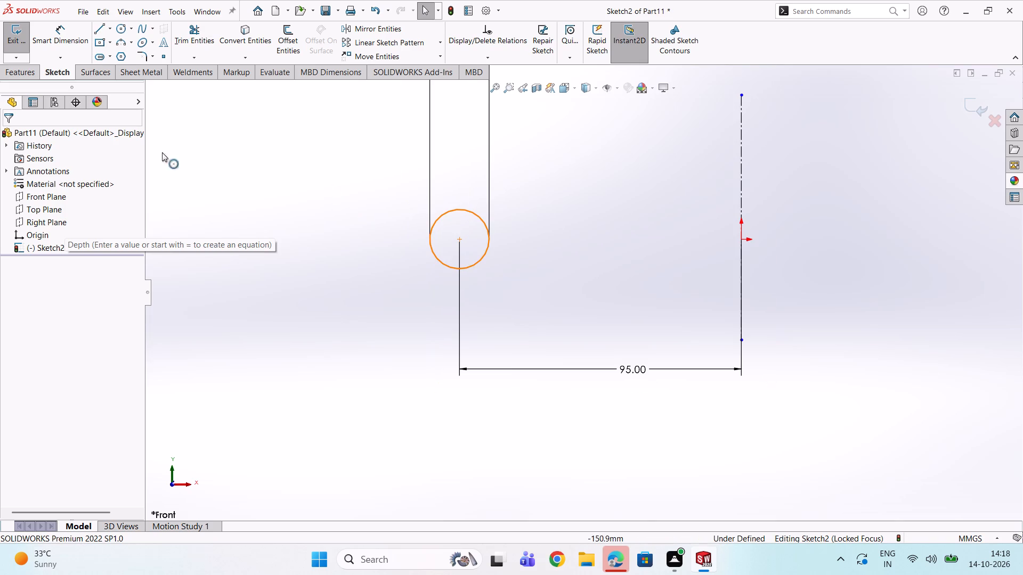
pyautogui.click(96, 27)
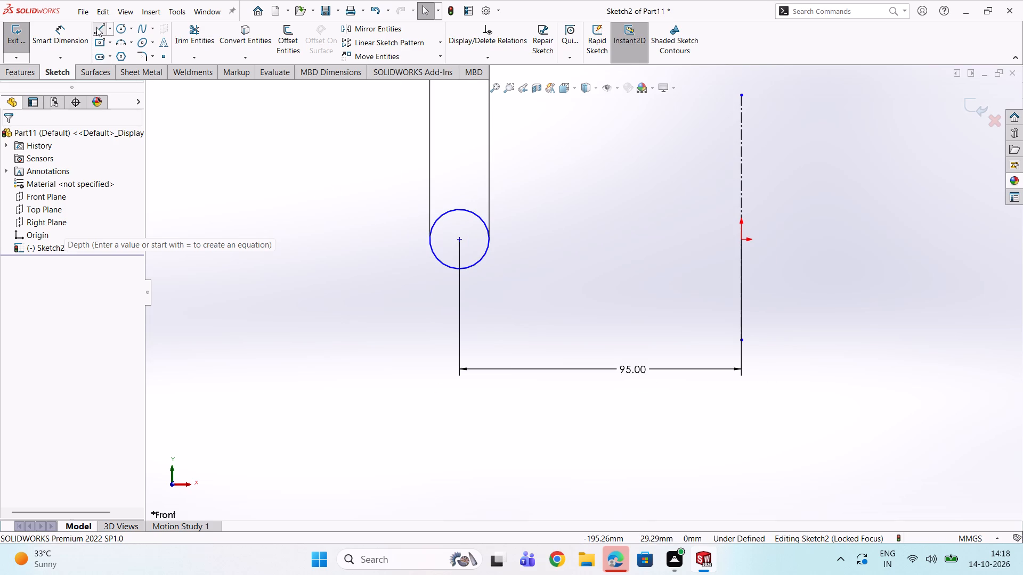
pyautogui.click(741, 340)
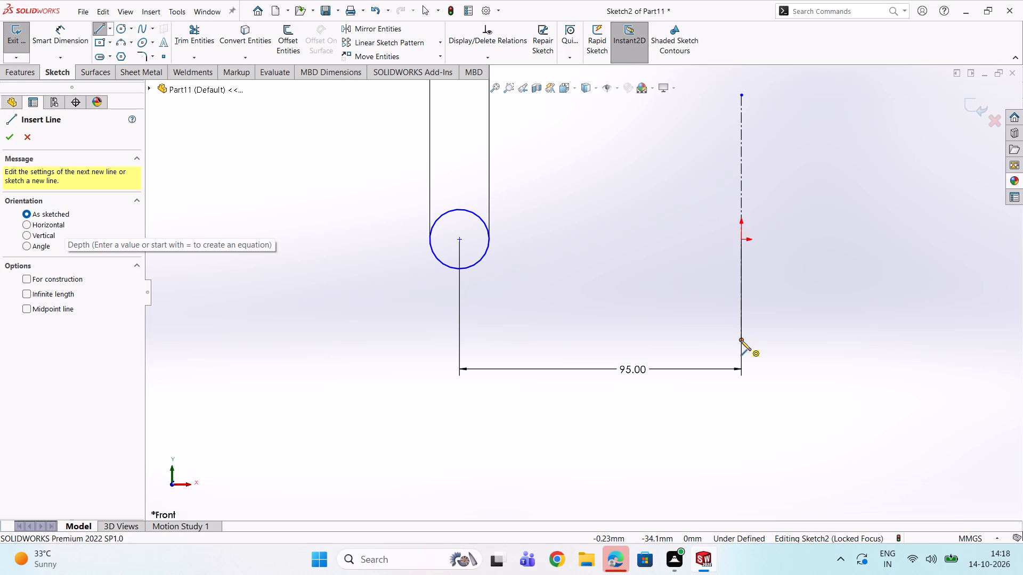
pyautogui.click(670, 340)
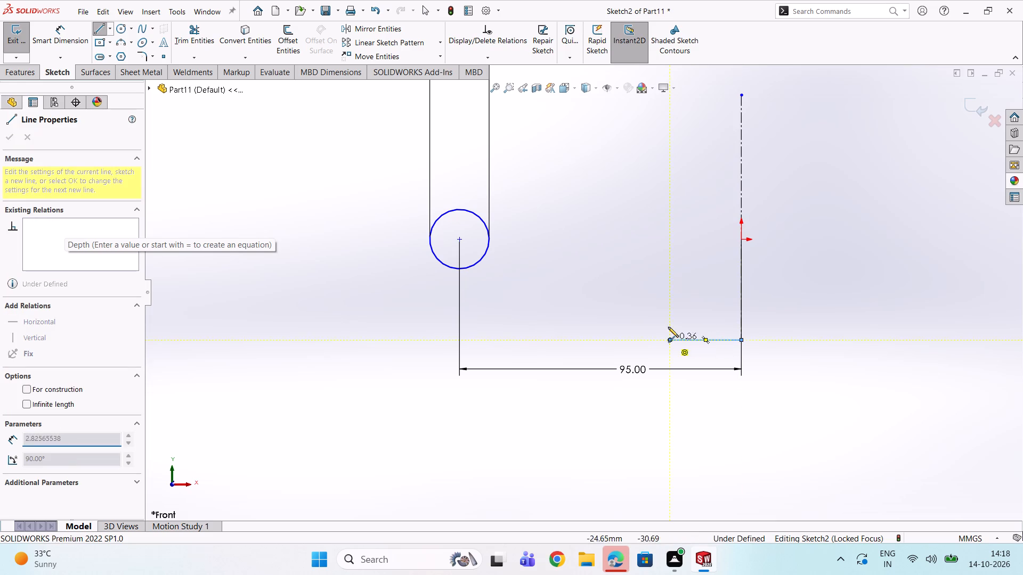
pyautogui.click(668, 307)
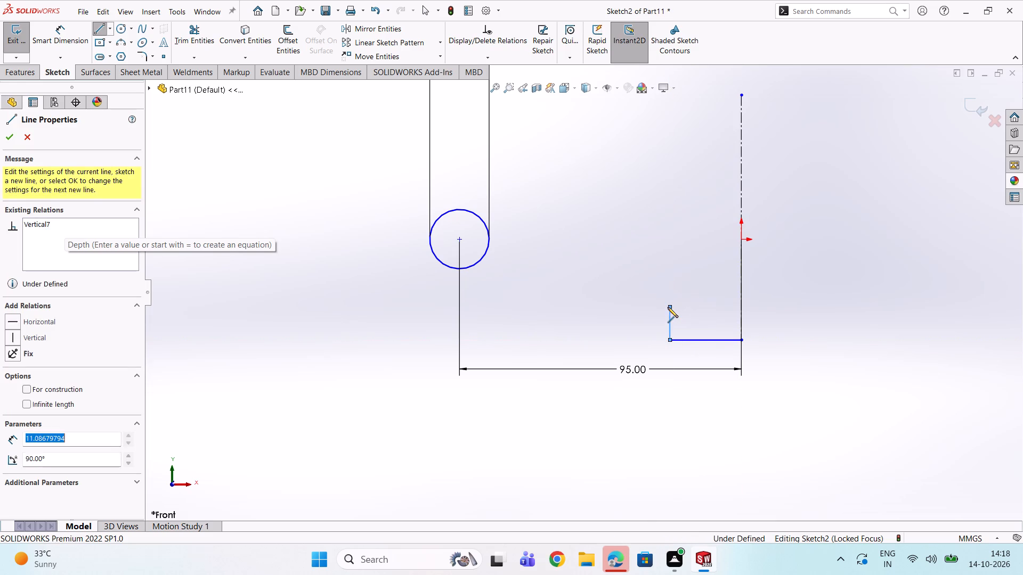
pyautogui.doubleClick(740, 306)
pyautogui.click(740, 307)
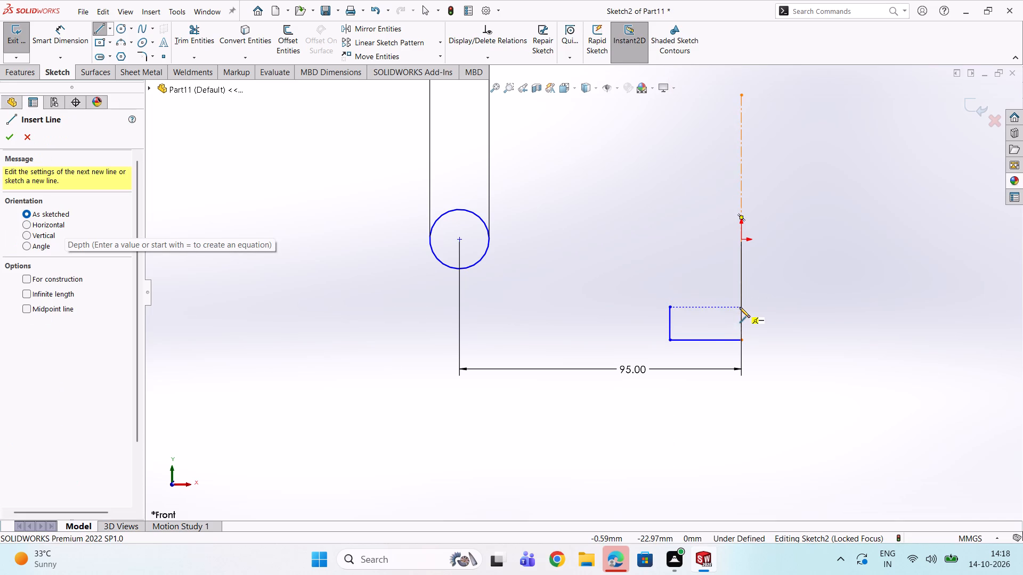
pyautogui.click(671, 307)
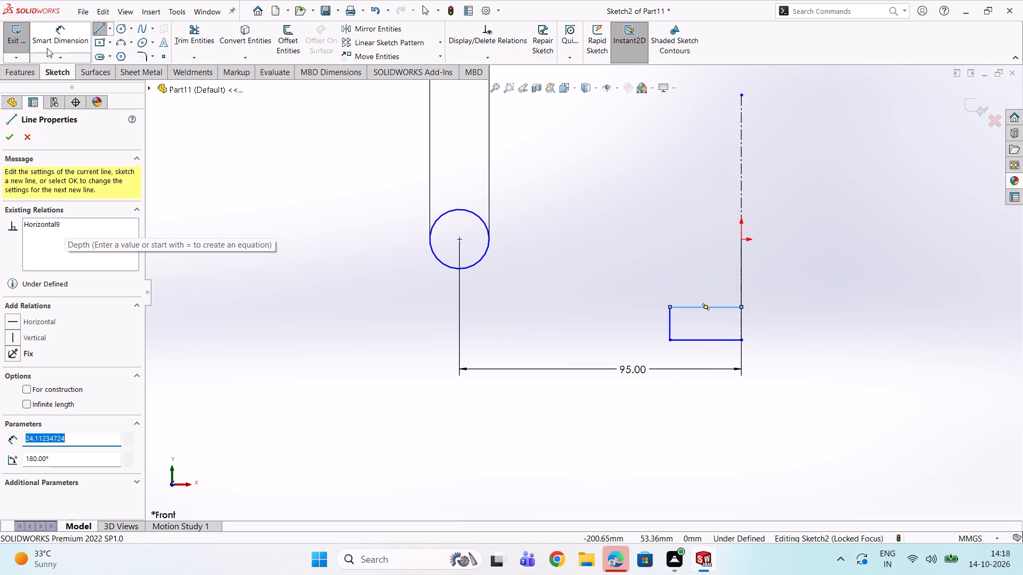
# Dimension the rectangular profile's bottom line and set its length to 35/2 mm.
pyautogui.click(67, 35)
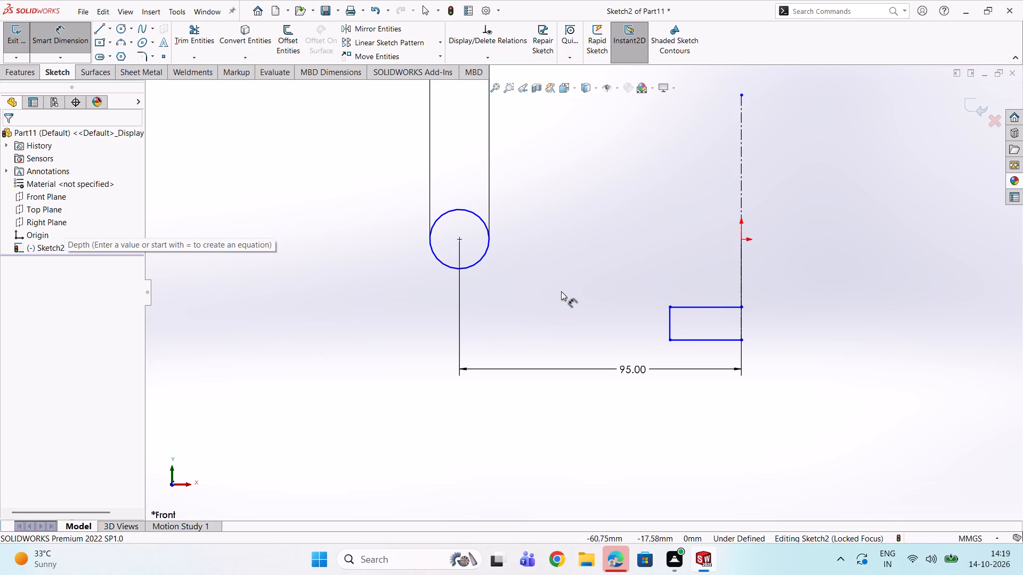
pyautogui.click(696, 340)
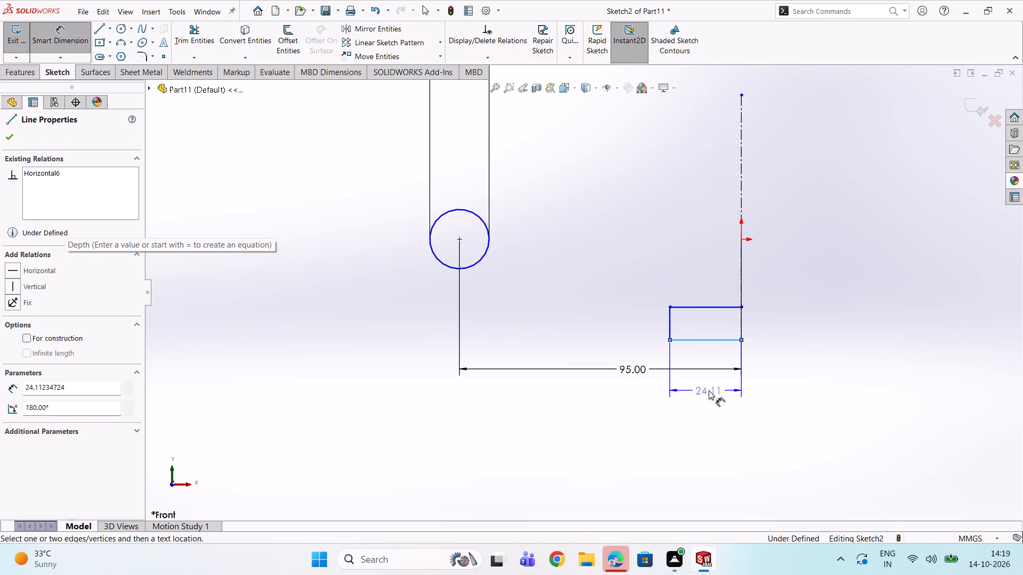
pyautogui.doubleClick(725, 415)
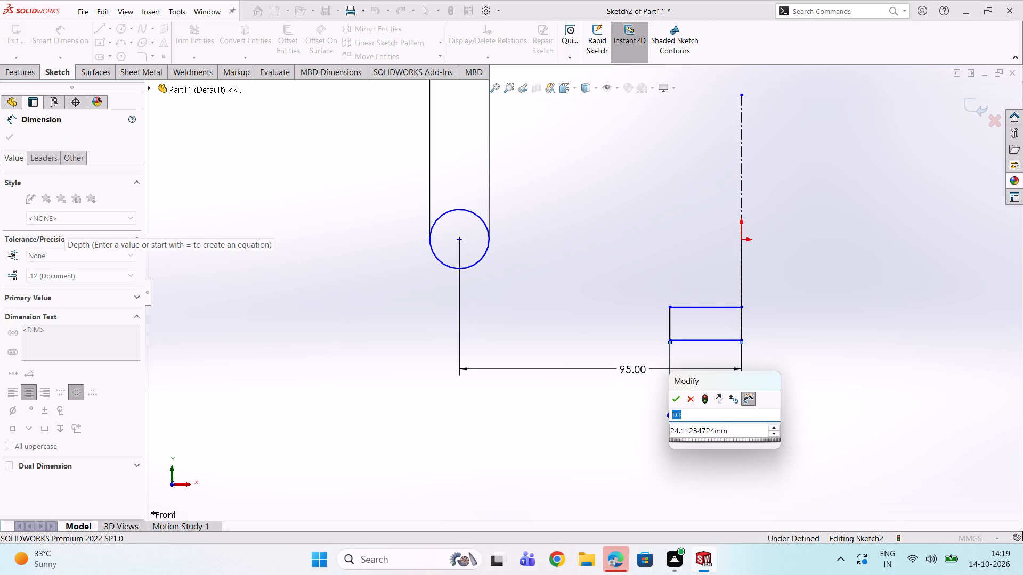
pyautogui.click(737, 424)
pyautogui.click(738, 433)
pyautogui.click(738, 433)
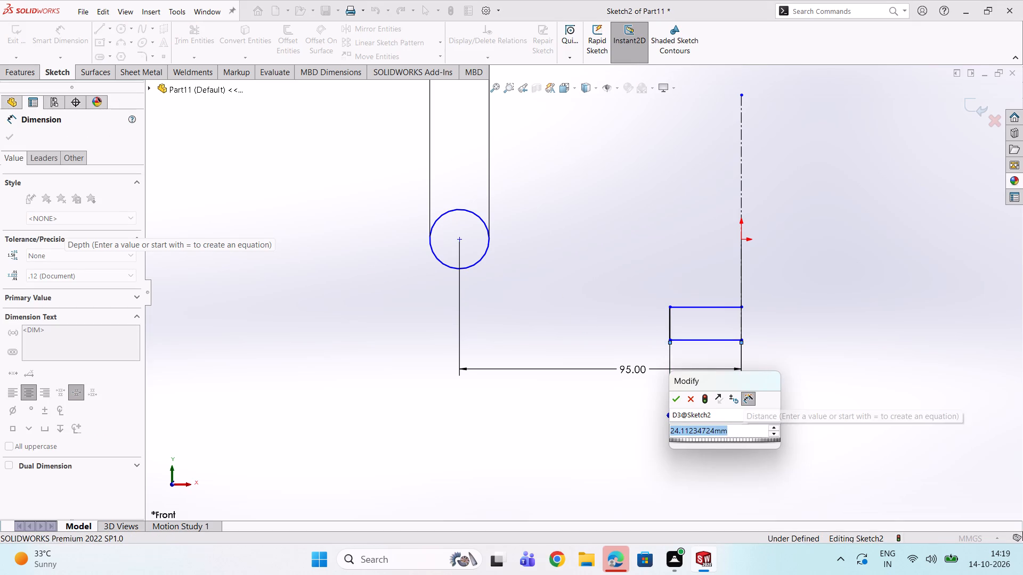
pyautogui.write('35/2')
pyautogui.press('Return')
# Dimension the rectangular profile's outer vertical line and set its height to 13 mm.
pyautogui.scroll(-2, 756, 412)
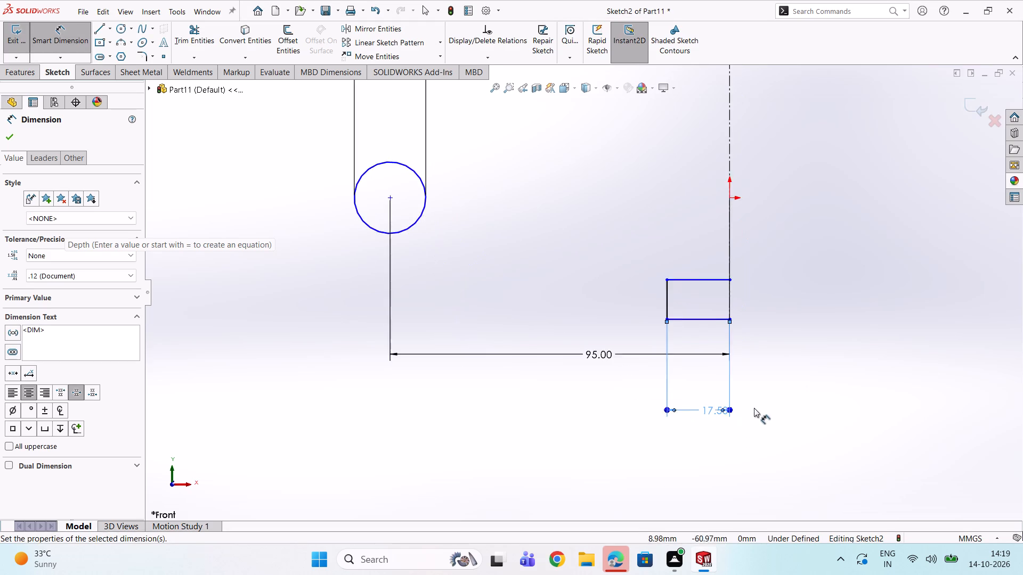
pyautogui.scroll(1, 700, 352)
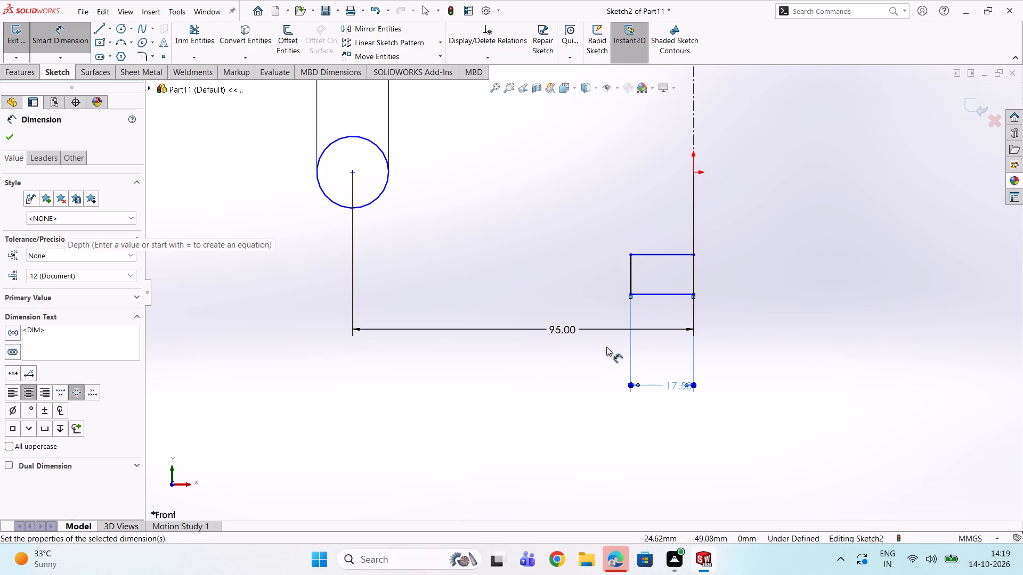
pyautogui.click(632, 273)
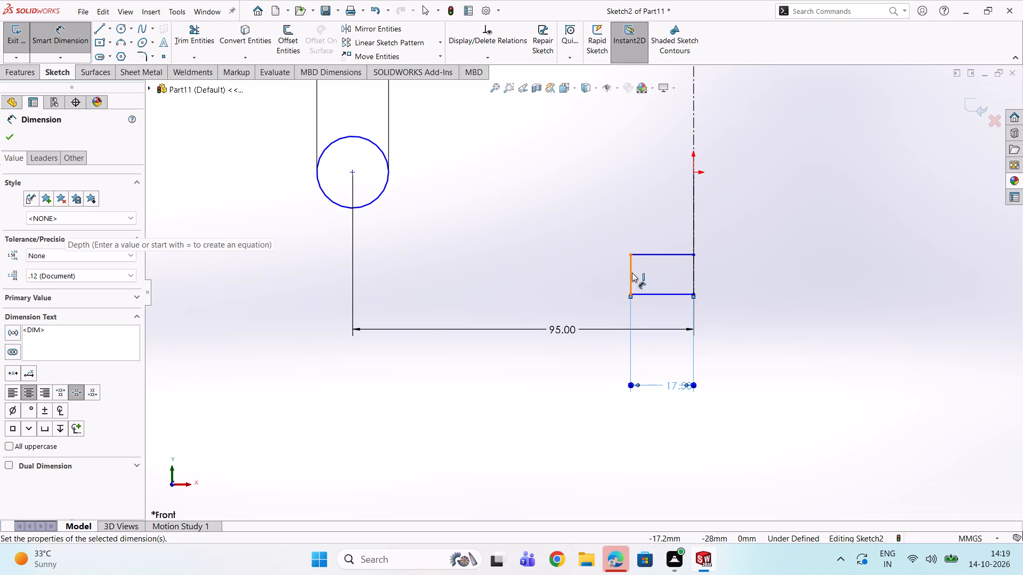
pyautogui.click(594, 275)
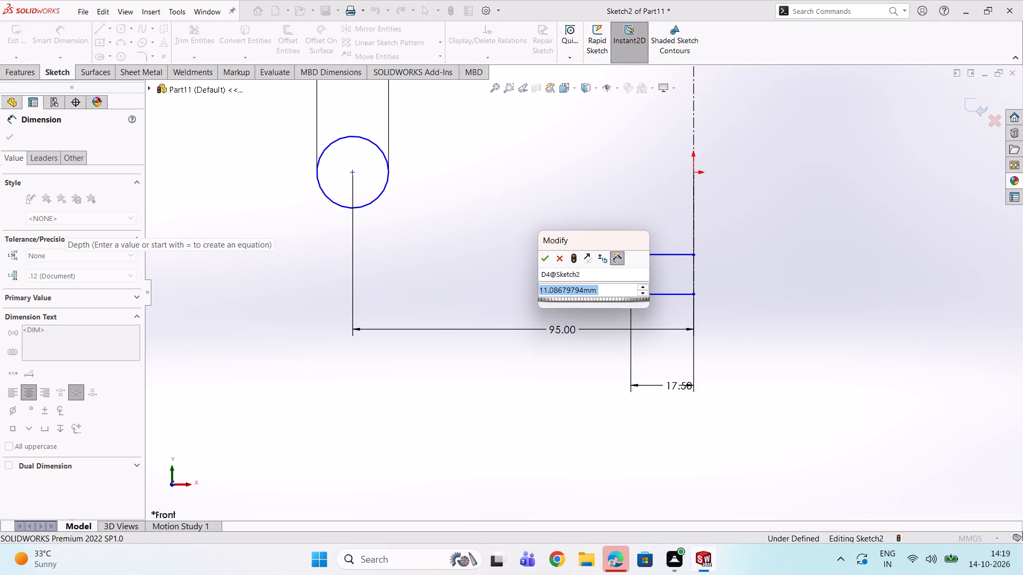
pyautogui.write('13')
pyautogui.press('Return')
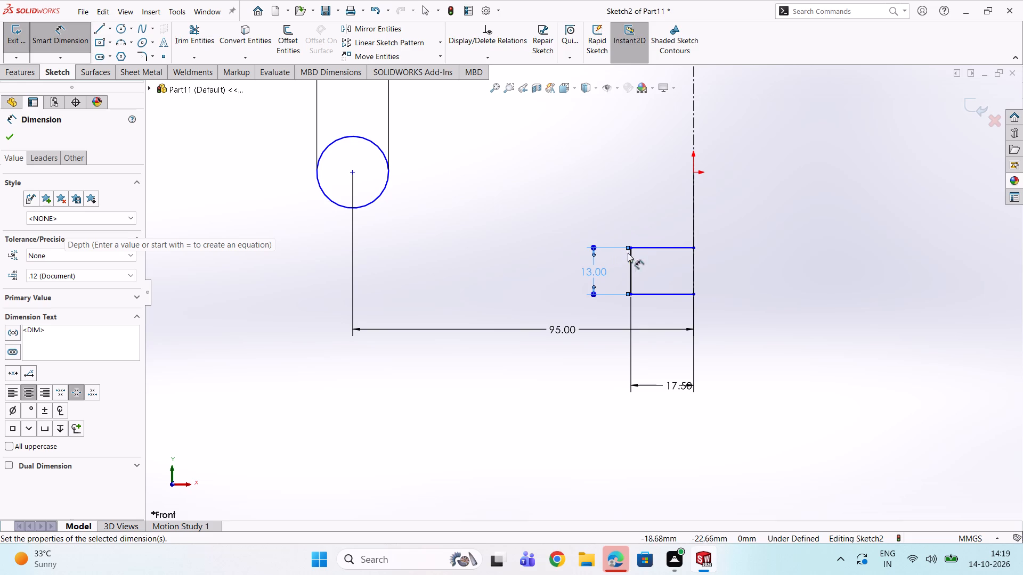
# Sketch a horizontal line about 10 mm long from the circle's bottom point toward the centerline.
pyautogui.scroll(-2, 628, 284)
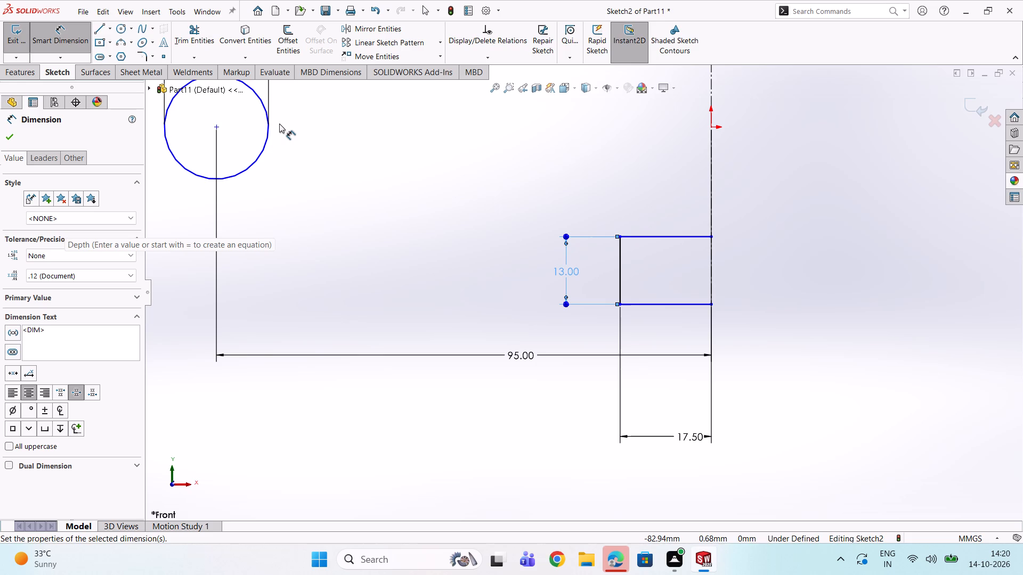
pyautogui.click(100, 30)
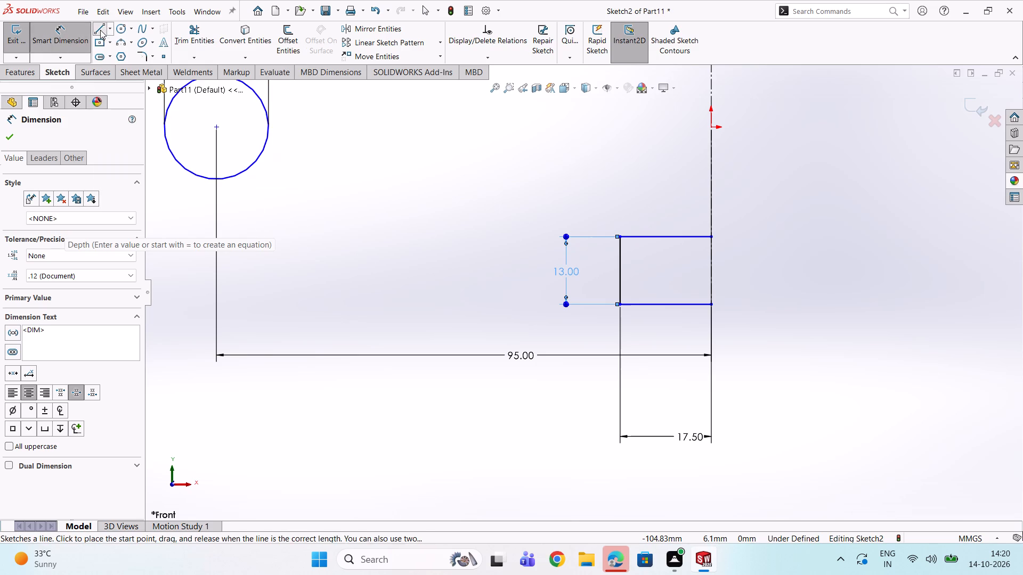
pyautogui.click(216, 179)
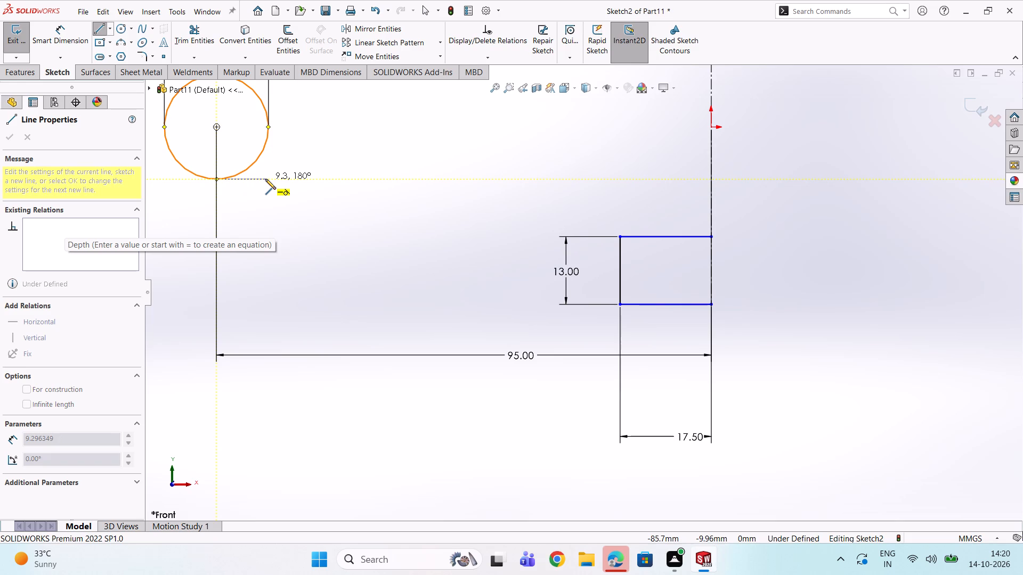
pyautogui.click(265, 179)
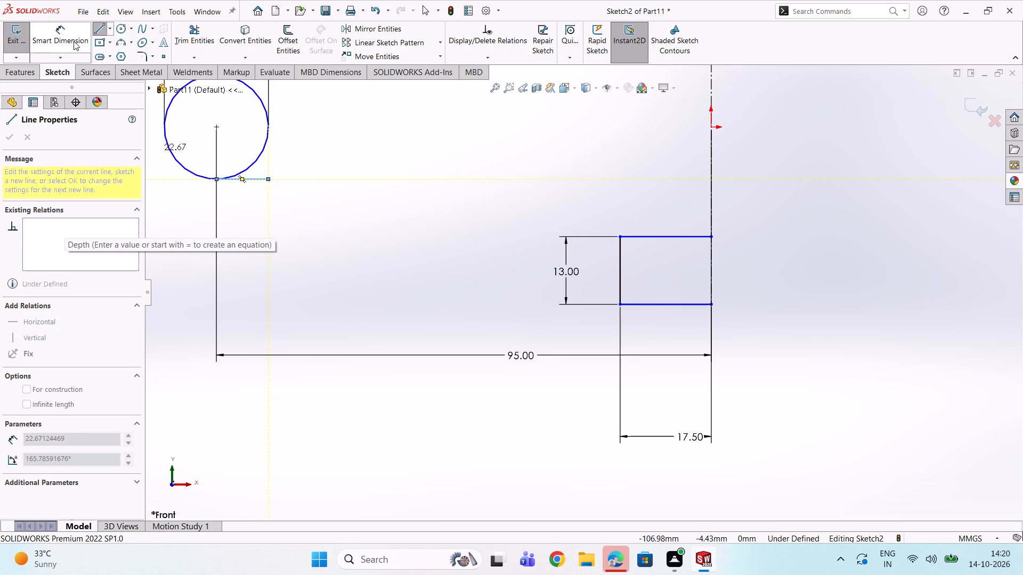
# Dimension the short horizontal line below the circle as 10 mm.
pyautogui.click(74, 41)
pyautogui.click(257, 179)
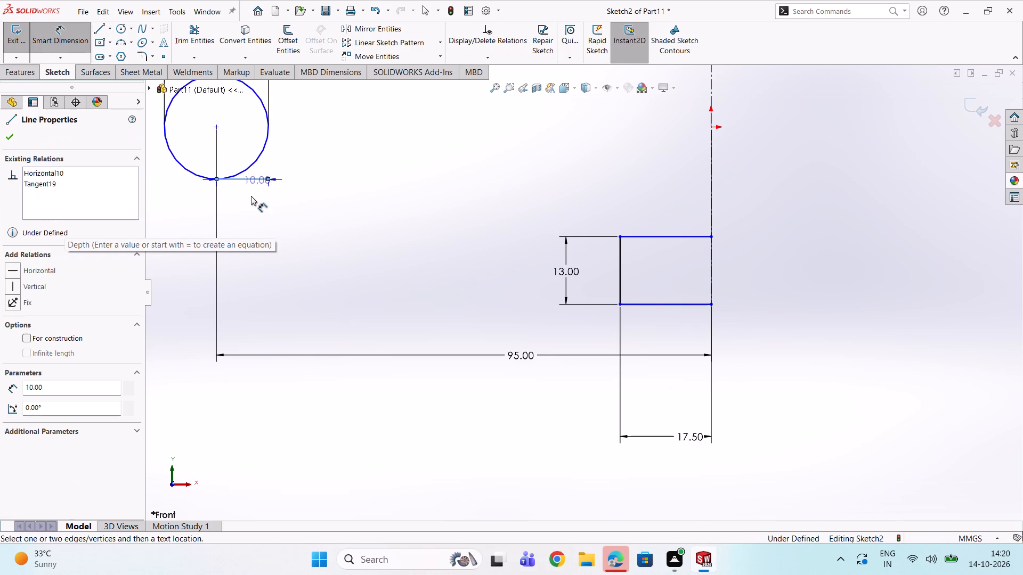
pyautogui.click(250, 200)
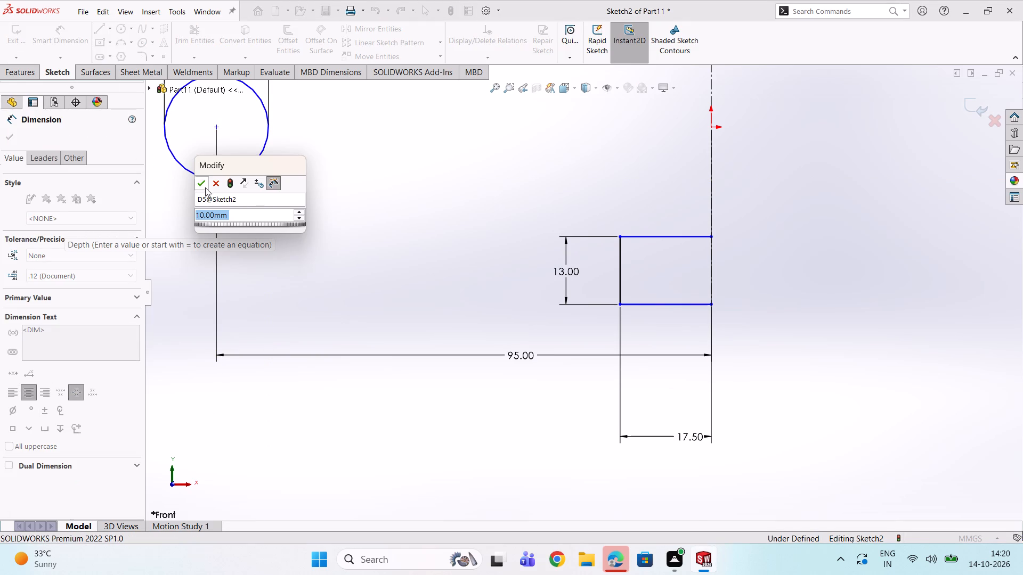
pyautogui.doubleClick(202, 183)
# Dimension the vertical distance from the circle's center to the rectangular profile's lower outer corner as 37 mm.
pyautogui.scroll(2, 247, 194)
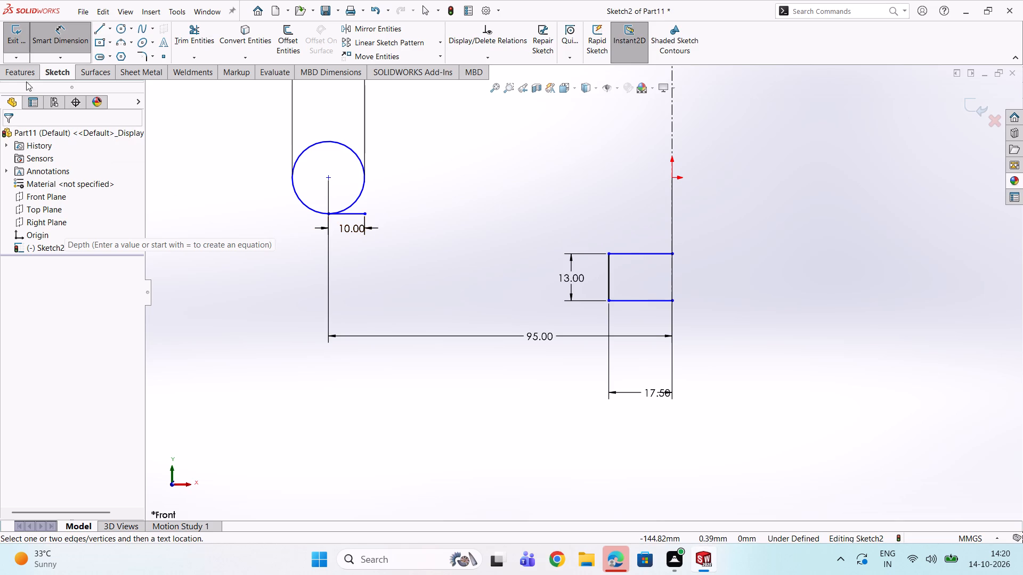
pyautogui.click(100, 32)
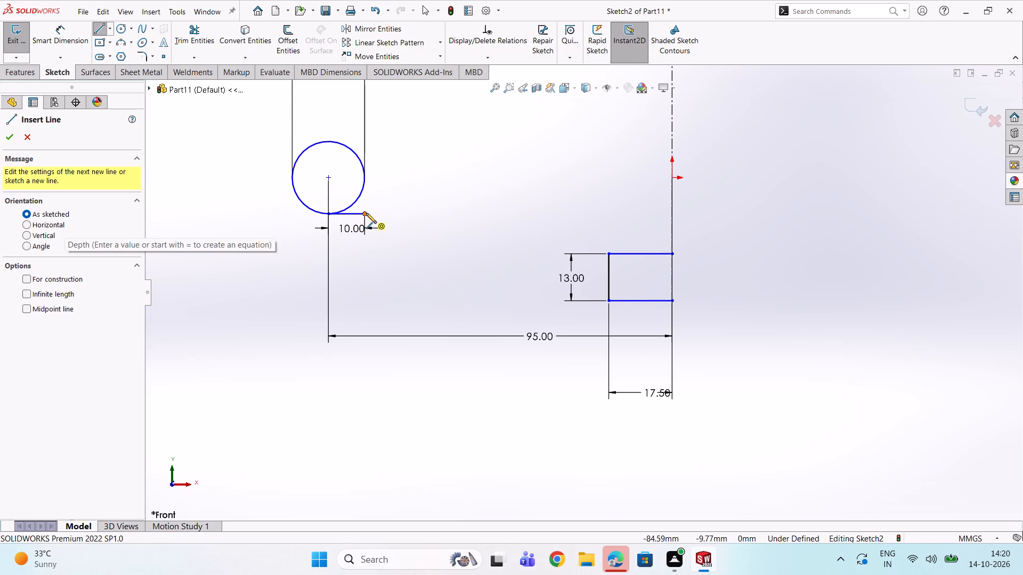
pyautogui.scroll(2, 448, 277)
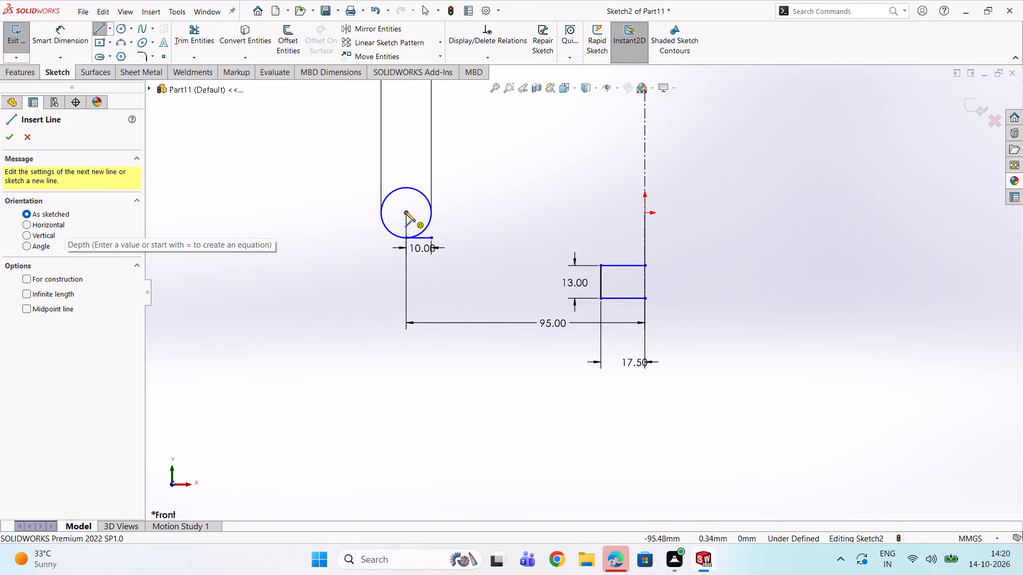
pyautogui.click(59, 35)
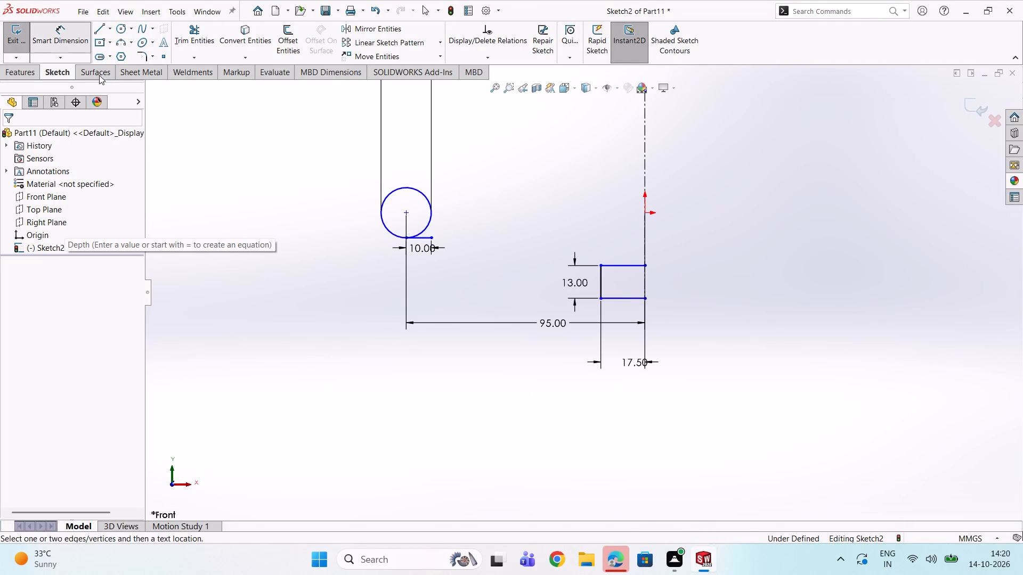
pyautogui.click(405, 212)
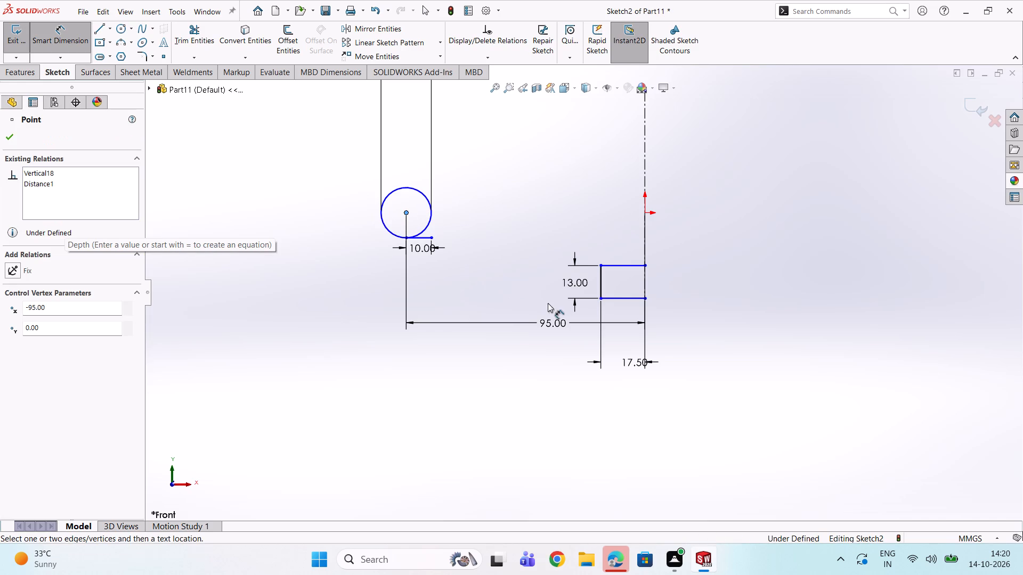
pyautogui.click(602, 298)
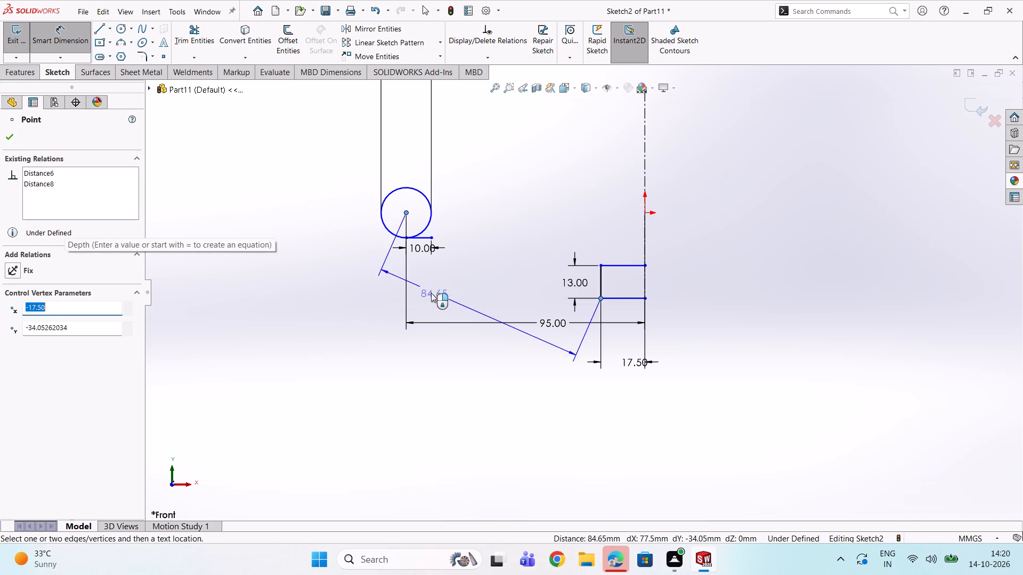
pyautogui.click(302, 247)
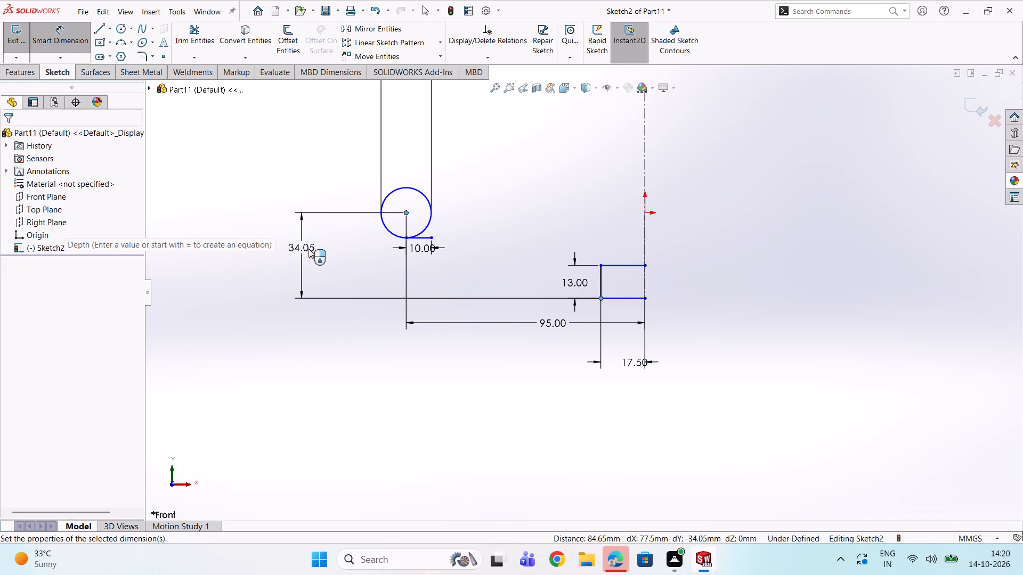
pyautogui.press('3')
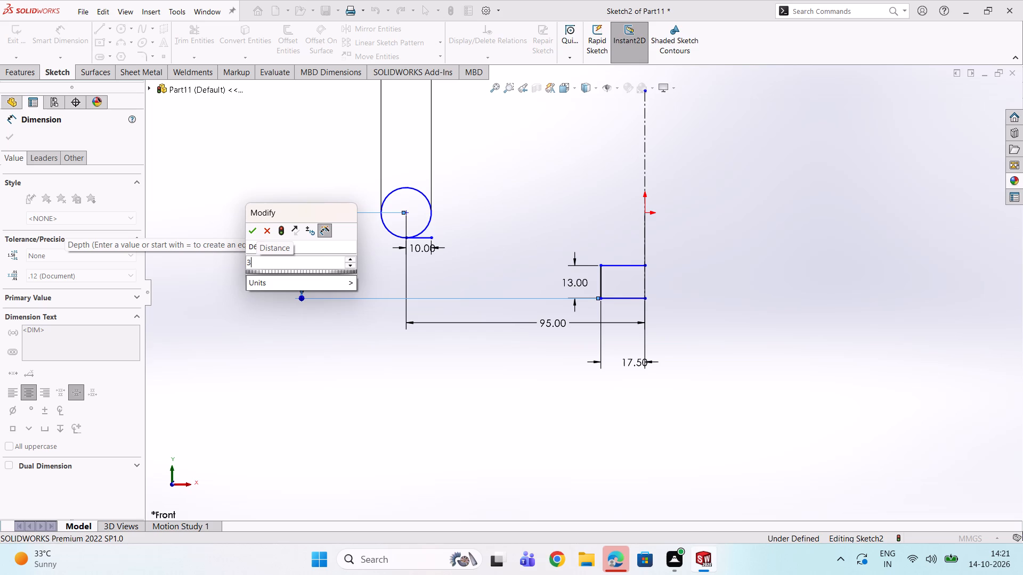
pyautogui.press('7')
pyautogui.press('Return')
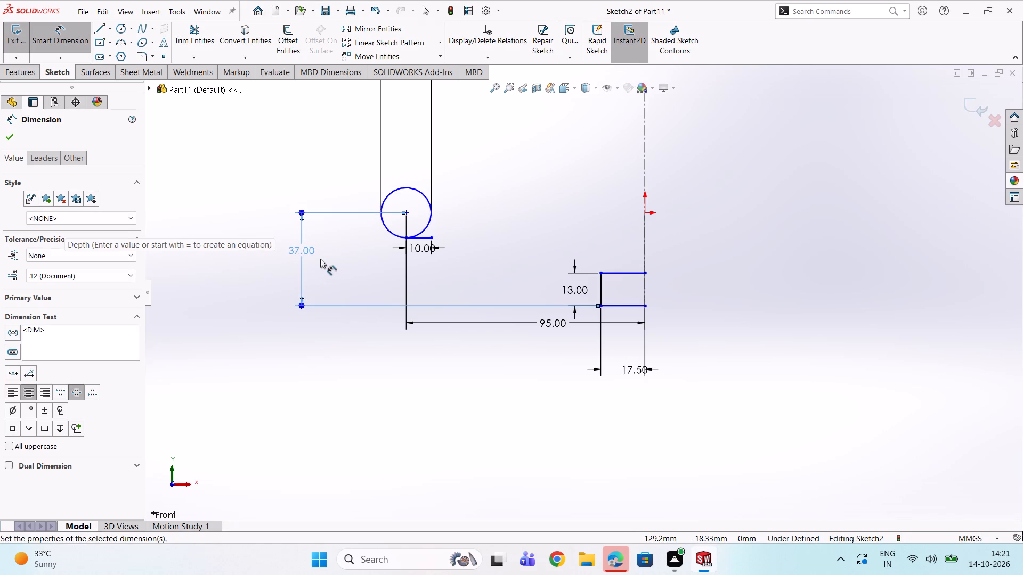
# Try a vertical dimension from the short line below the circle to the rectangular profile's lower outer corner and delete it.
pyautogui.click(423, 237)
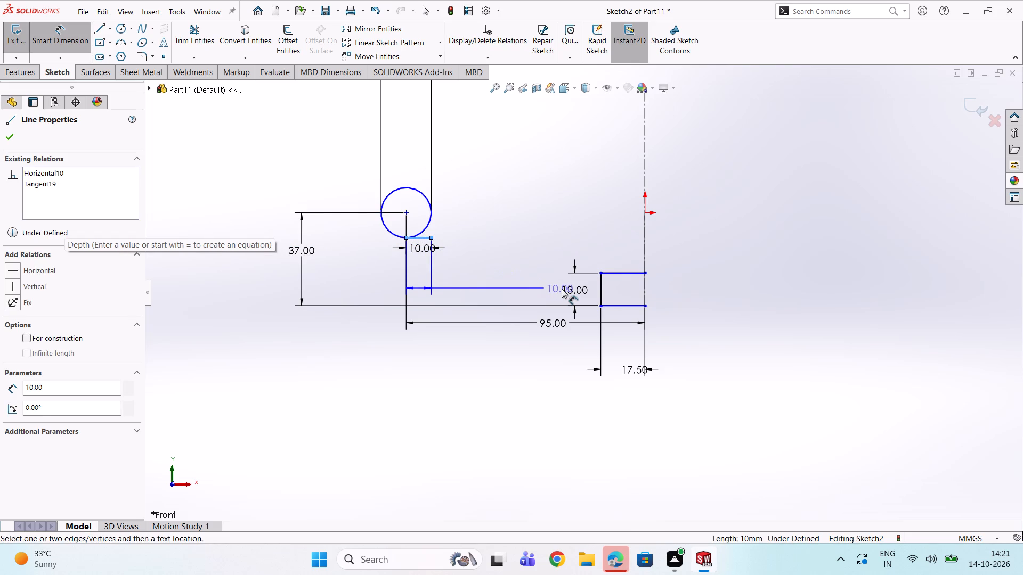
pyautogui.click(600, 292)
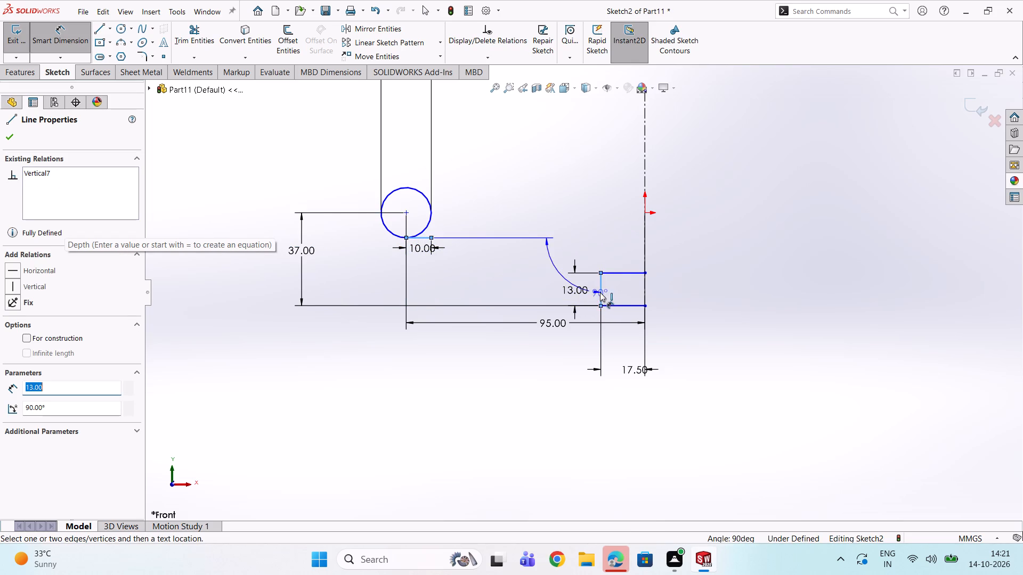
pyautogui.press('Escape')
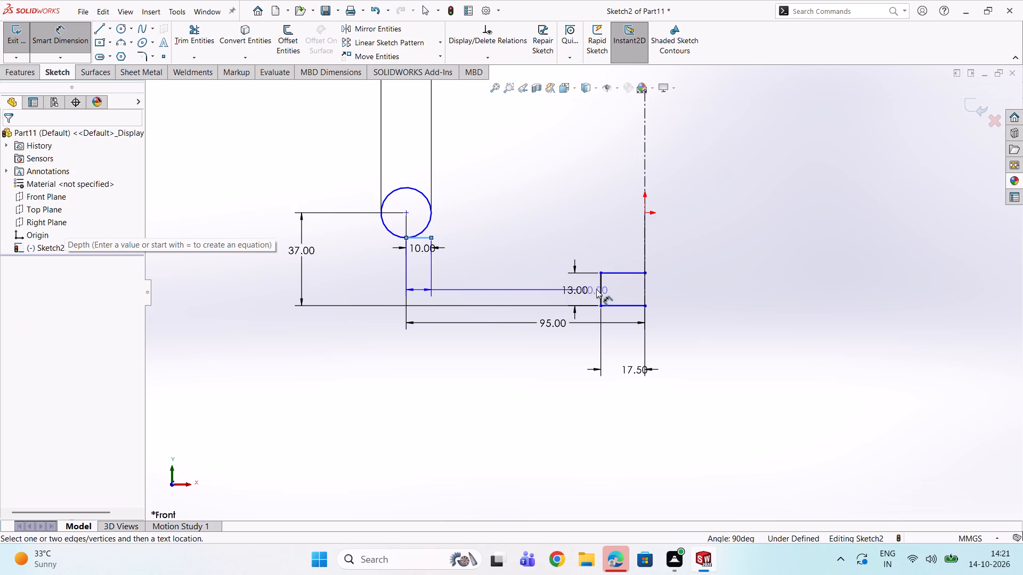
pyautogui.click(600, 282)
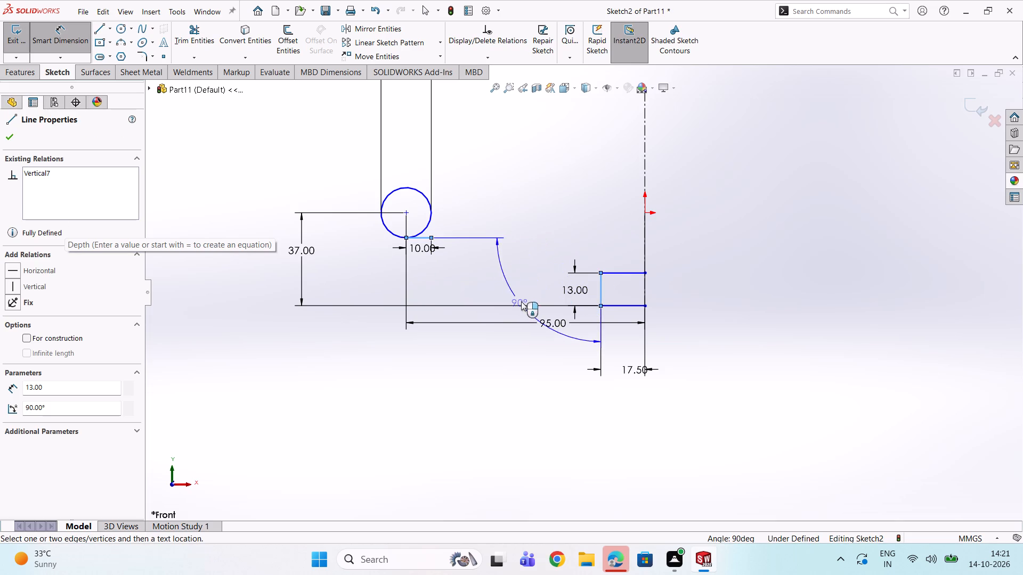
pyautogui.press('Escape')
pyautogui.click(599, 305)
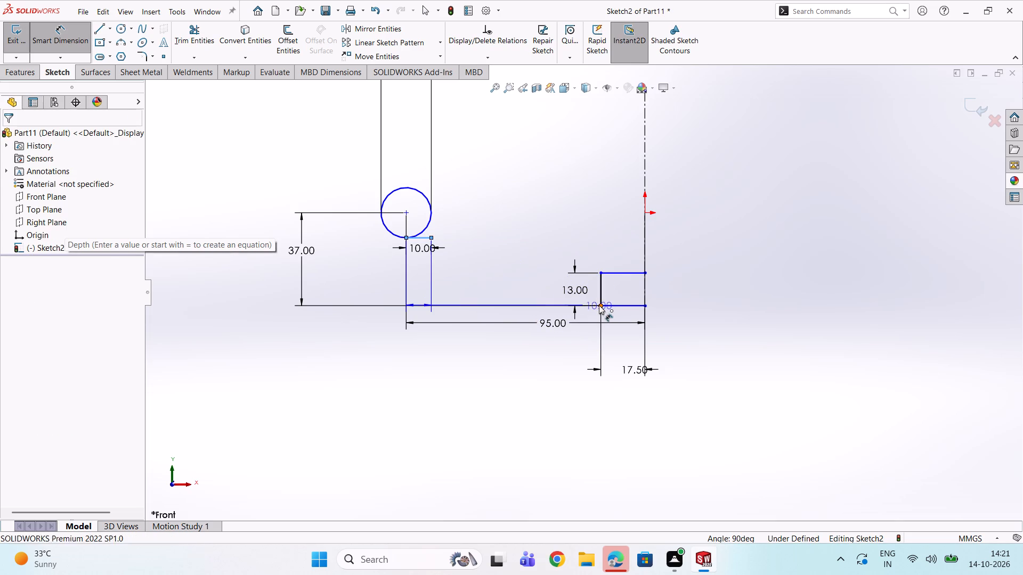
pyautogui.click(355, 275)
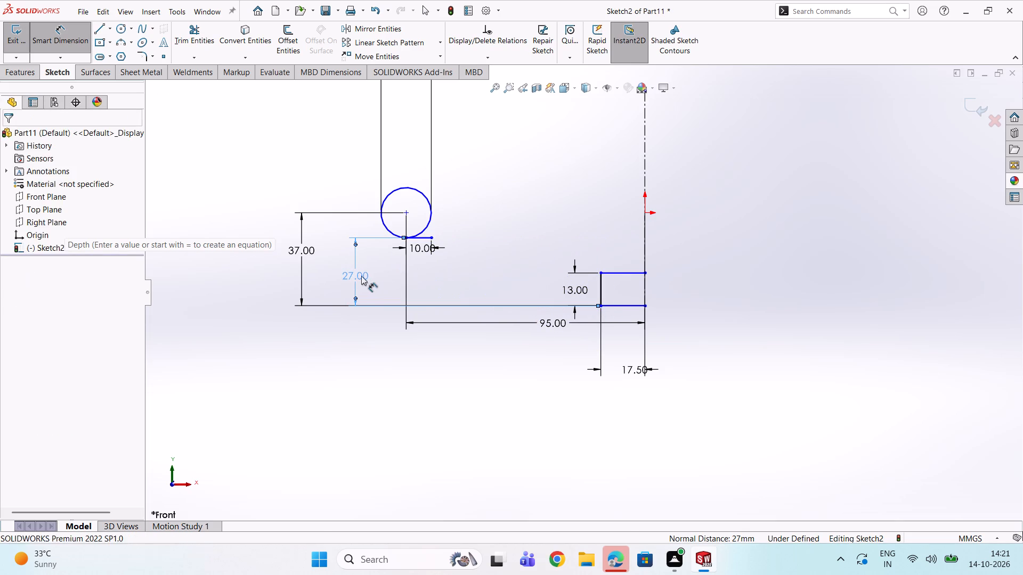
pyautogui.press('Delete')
# Set the horizontal distance between the circle's center and the centerline to 95/2 mm.
pyautogui.scroll(-1, 397, 265)
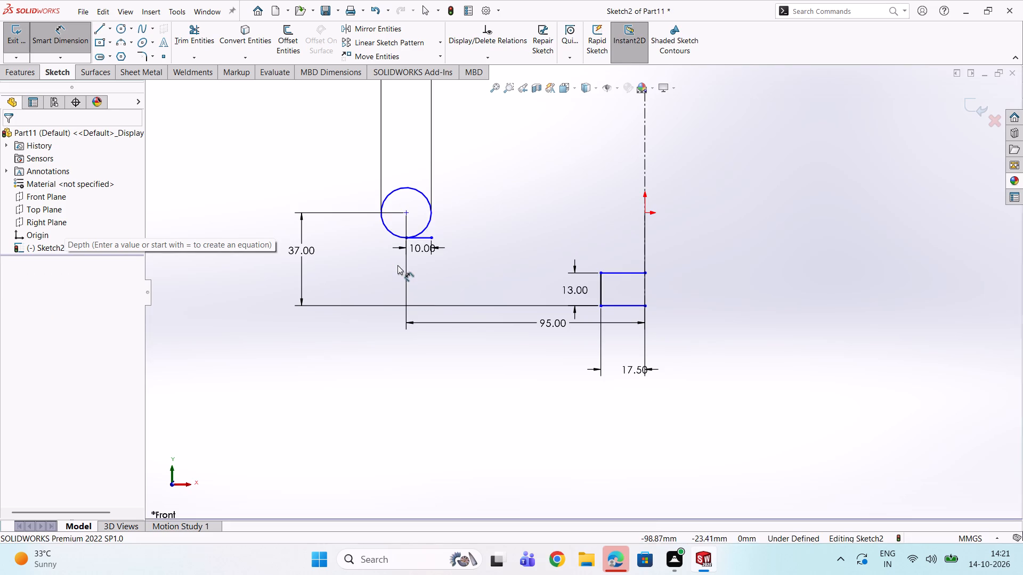
pyautogui.scroll(-3, 397, 265)
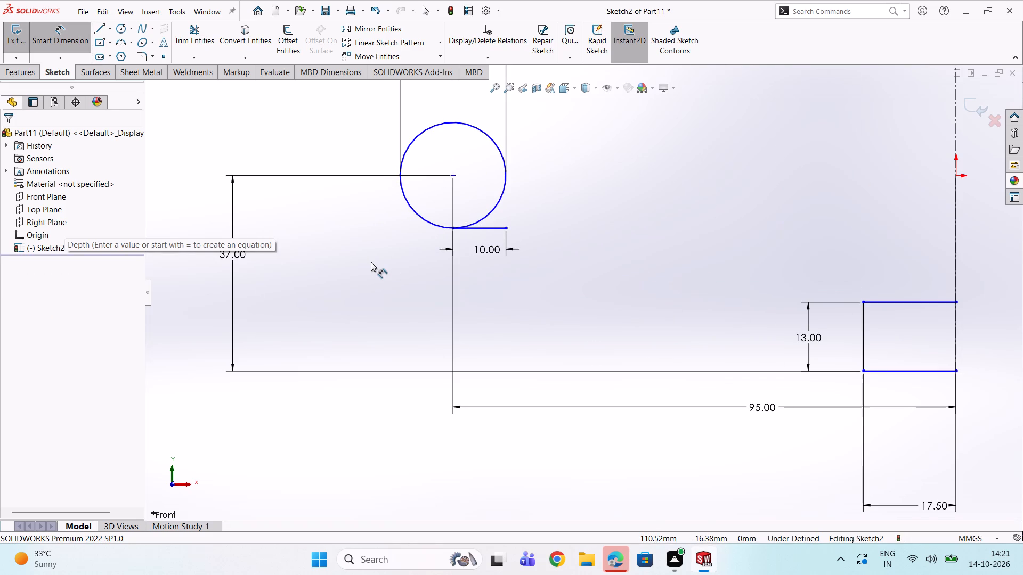
pyautogui.scroll(1, 423, 219)
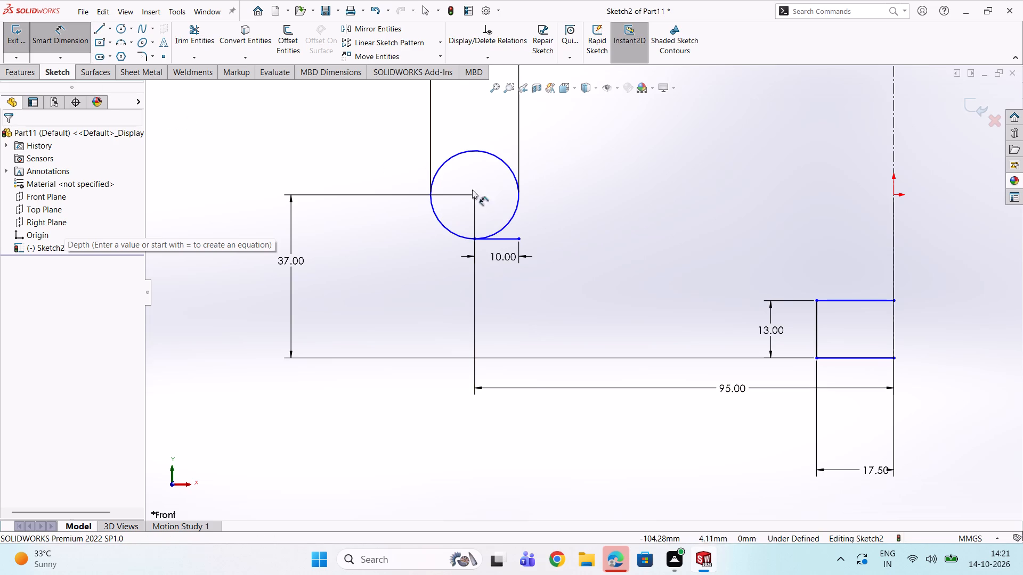
pyautogui.scroll(4, 525, 201)
pyautogui.scroll(-2, 592, 241)
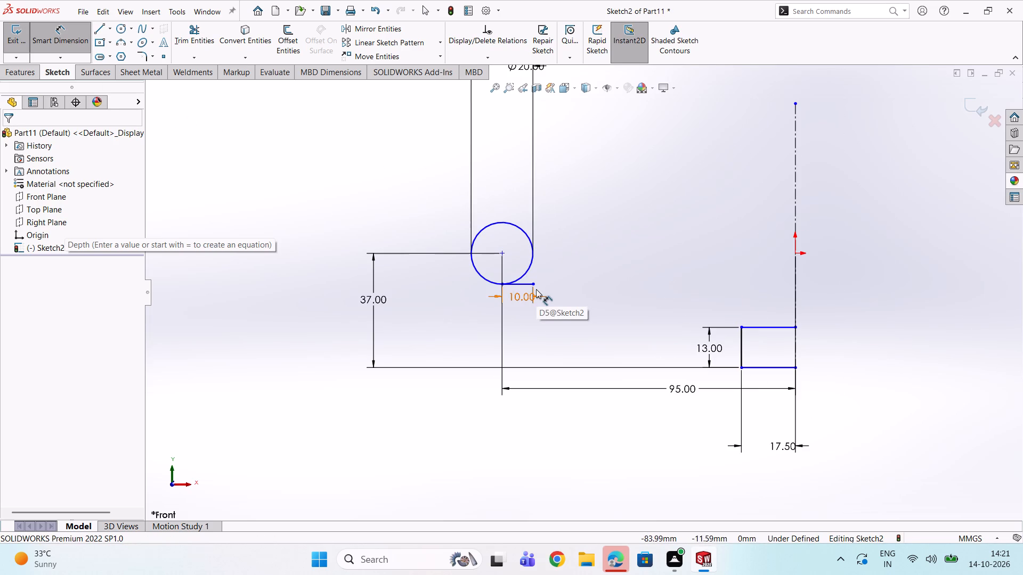
pyautogui.tripleClick(674, 388)
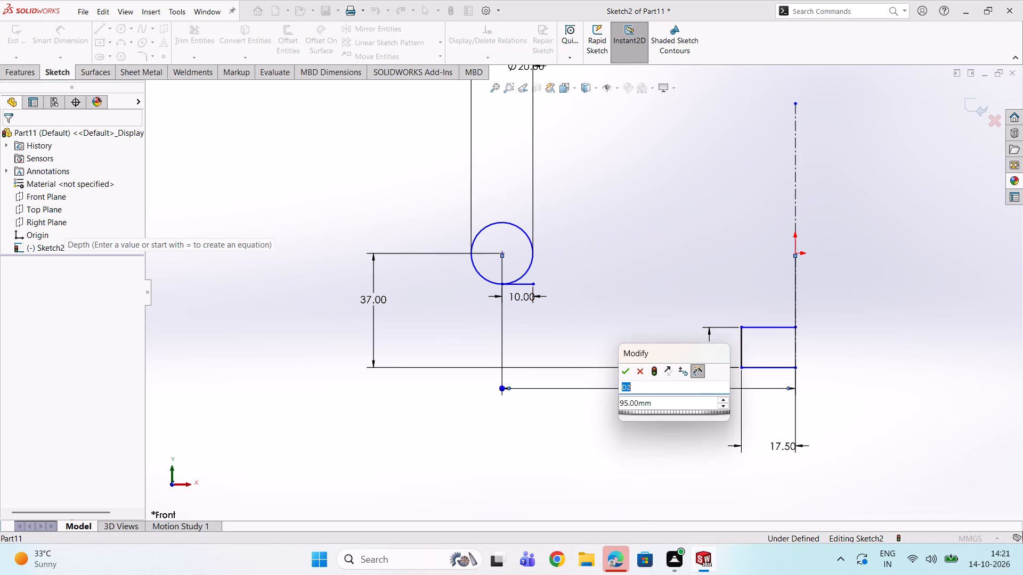
pyautogui.click(668, 399)
pyautogui.click(667, 402)
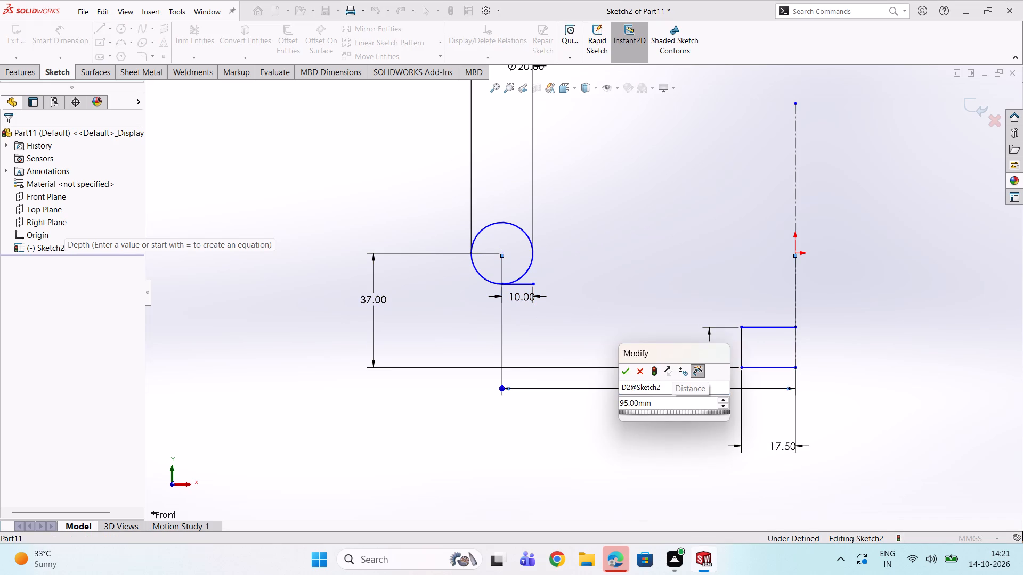
pyautogui.press('BackSpace')
pyautogui.press('BackSpace')
pyautogui.press('BackSpace')
pyautogui.press('BackSpace')
pyautogui.press('BackSpace')
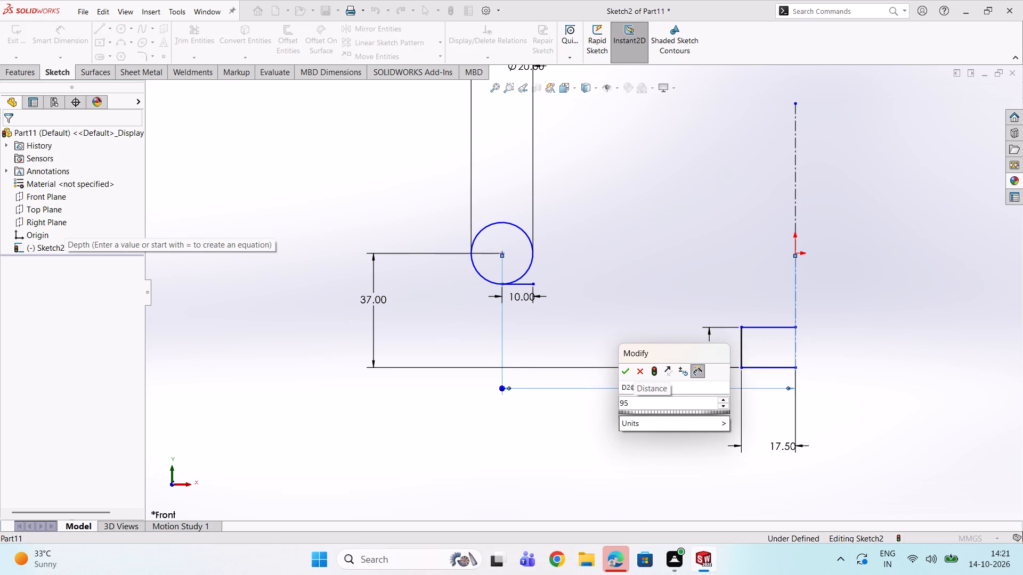
pyautogui.write('/2')
pyautogui.press('Return')
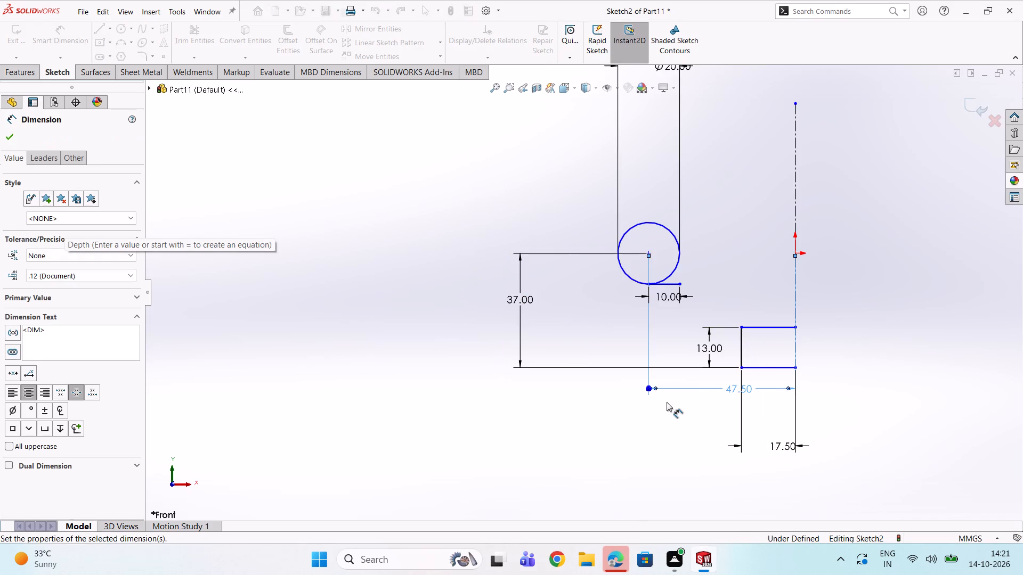
# Sketch a slanted line about 24.4 mm long from the short line's free end to the rectangular profile's upper outer corner.
pyautogui.scroll(-2, 748, 342)
pyautogui.scroll(-2, 677, 327)
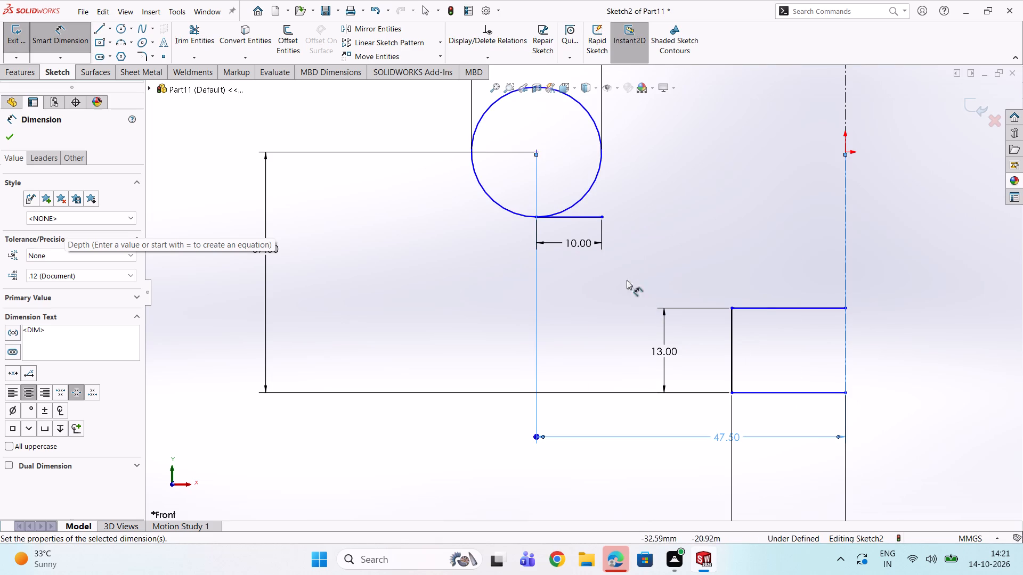
pyautogui.click(98, 26)
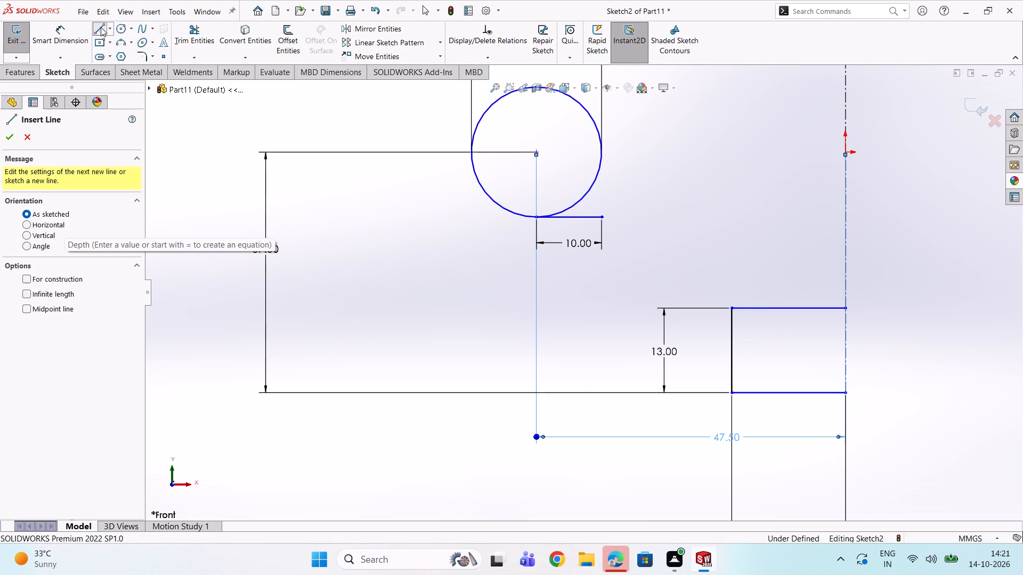
pyautogui.click(602, 215)
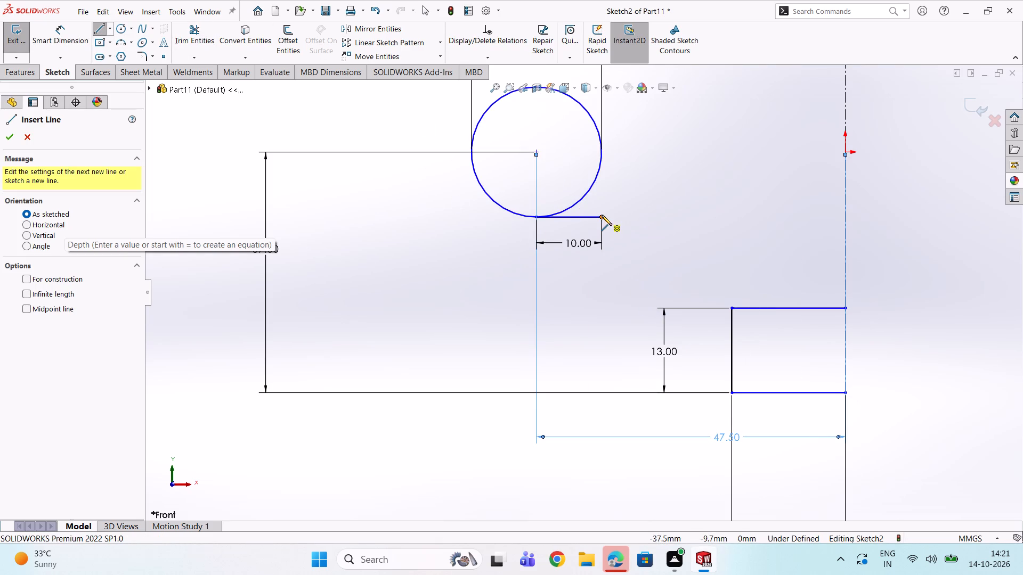
pyautogui.click(733, 309)
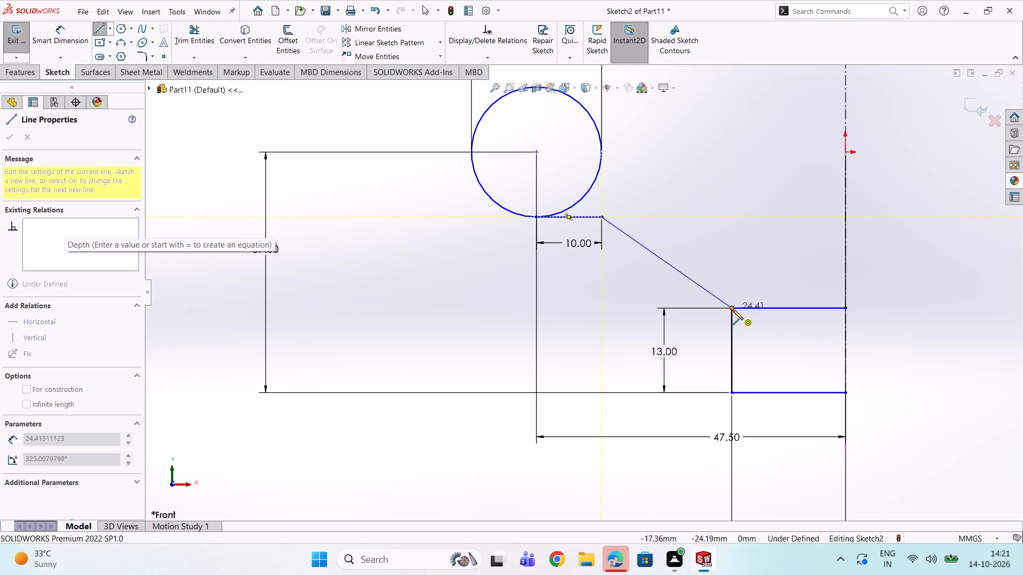
pyautogui.press('Escape')
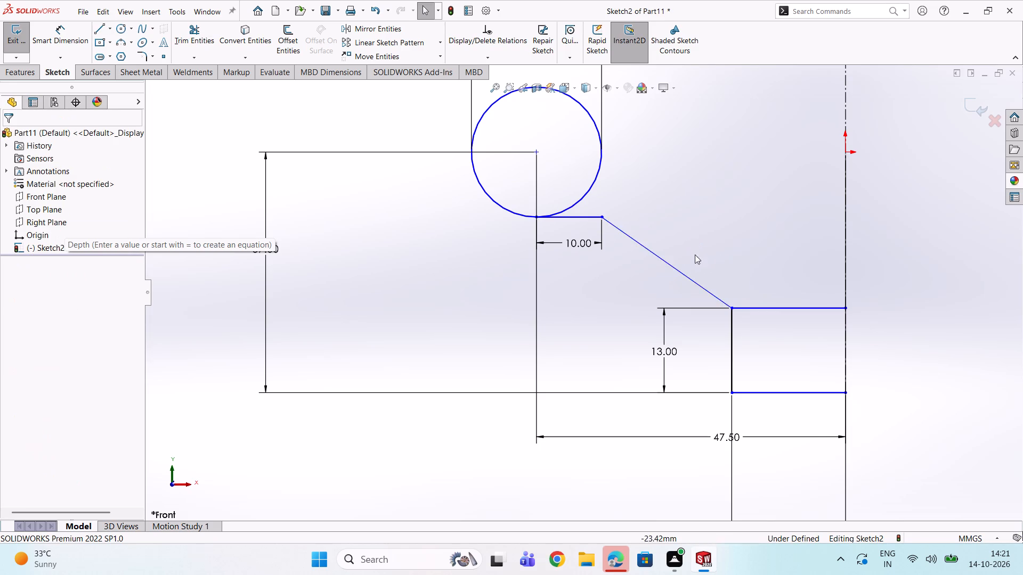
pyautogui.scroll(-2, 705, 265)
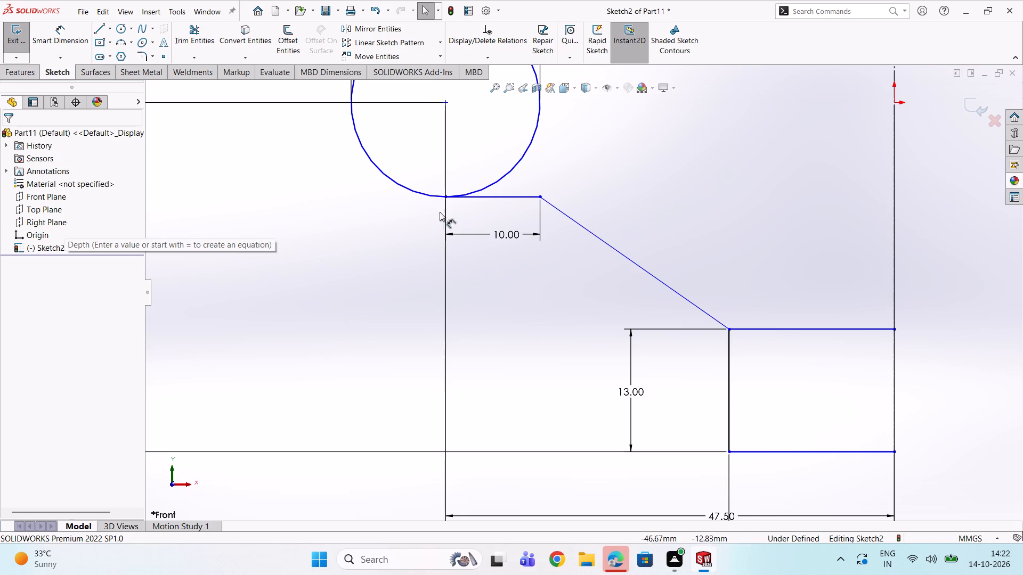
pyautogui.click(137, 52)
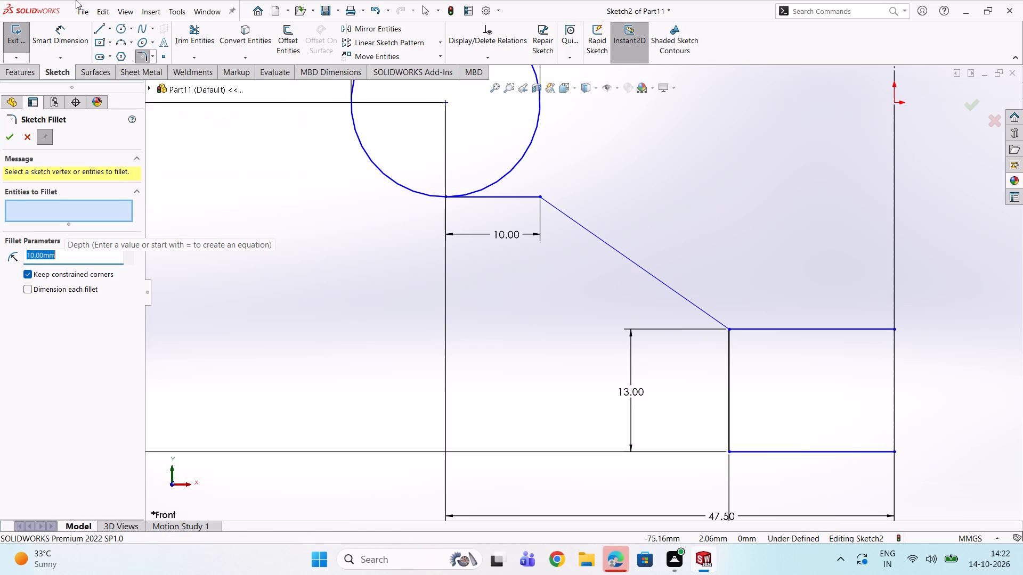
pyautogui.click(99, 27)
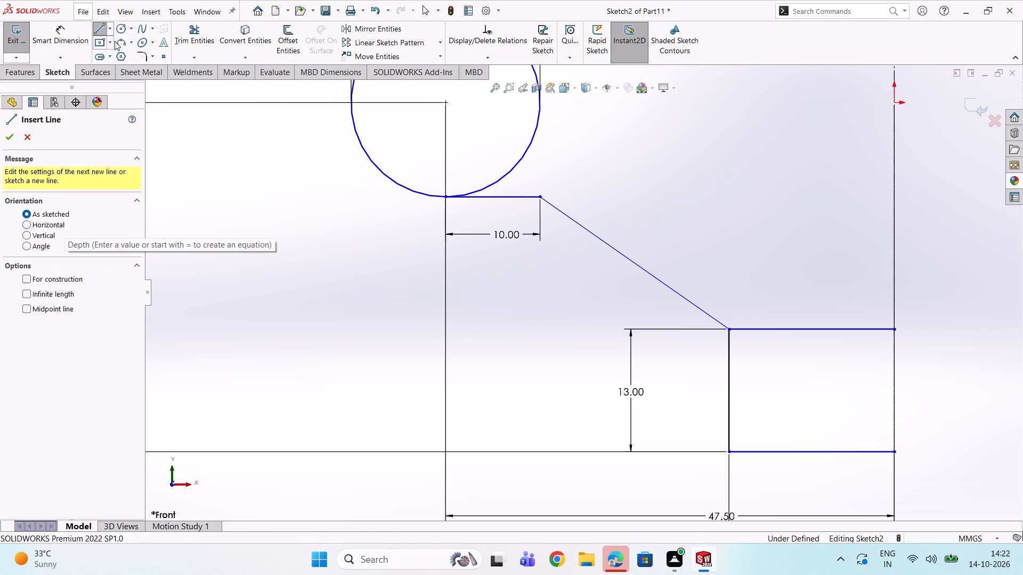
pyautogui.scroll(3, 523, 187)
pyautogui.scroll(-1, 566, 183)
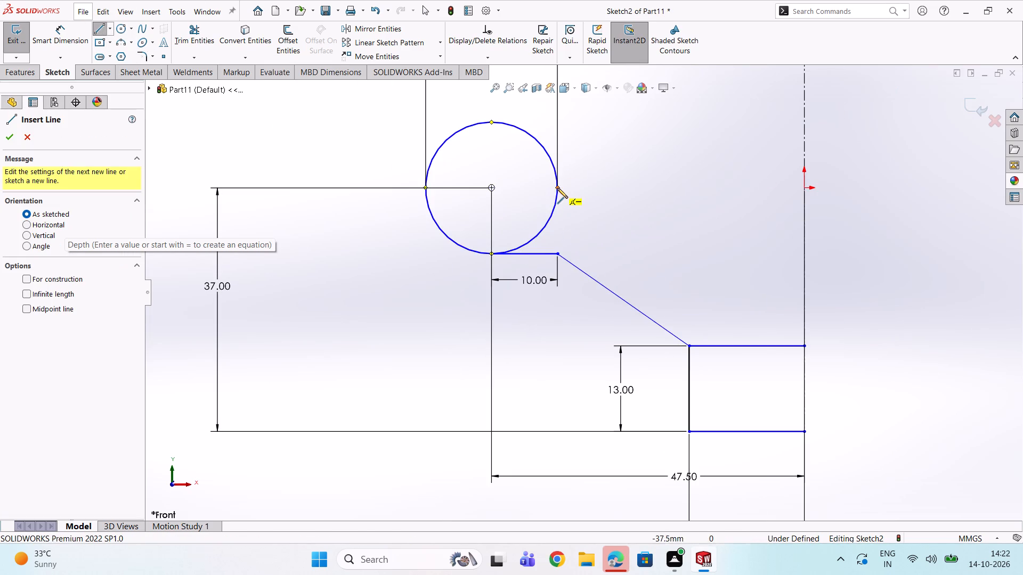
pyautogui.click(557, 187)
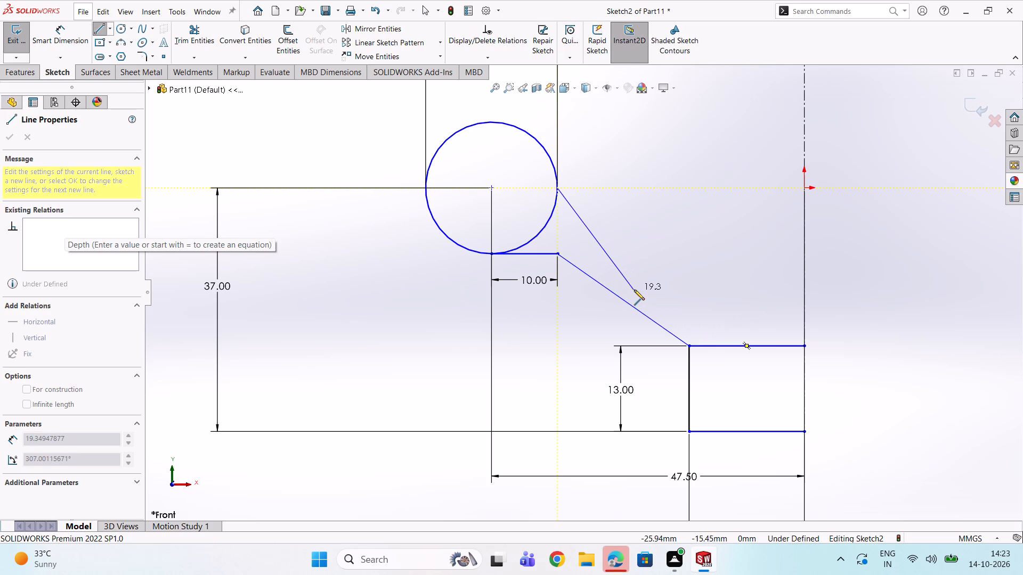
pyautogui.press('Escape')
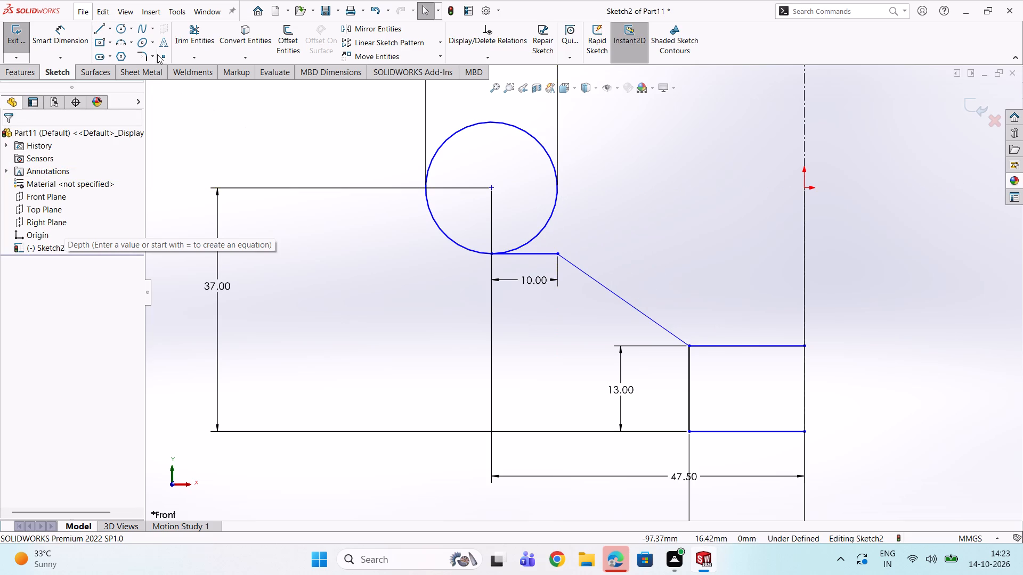
# Place a sketch point at the top quadrant of the circle.
pyautogui.click(162, 54)
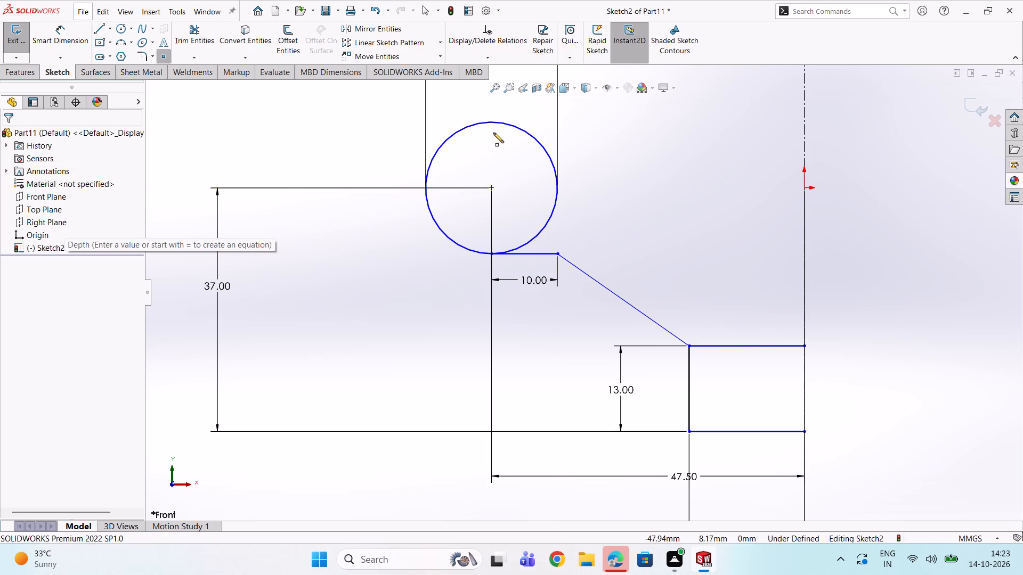
pyautogui.click(491, 122)
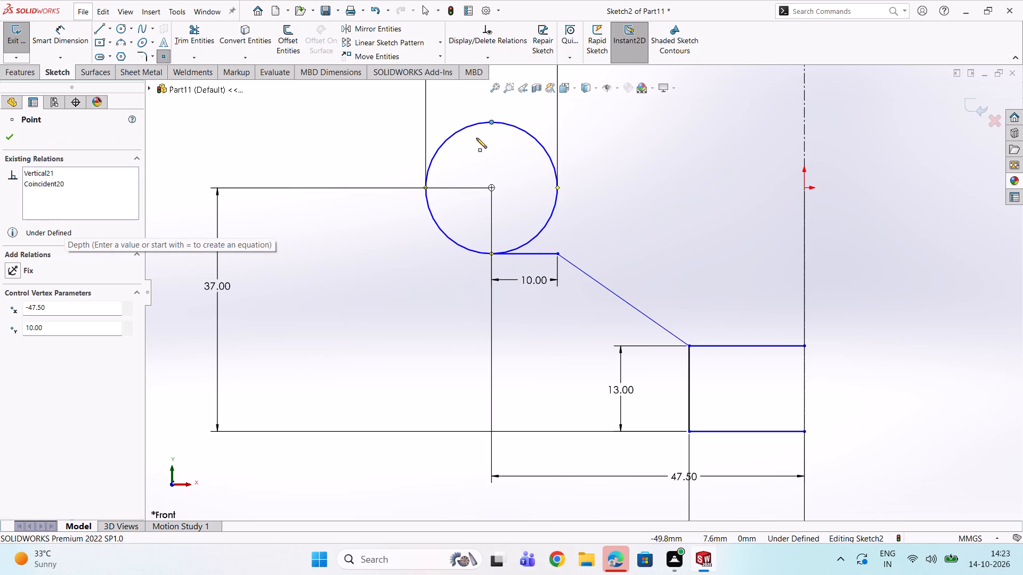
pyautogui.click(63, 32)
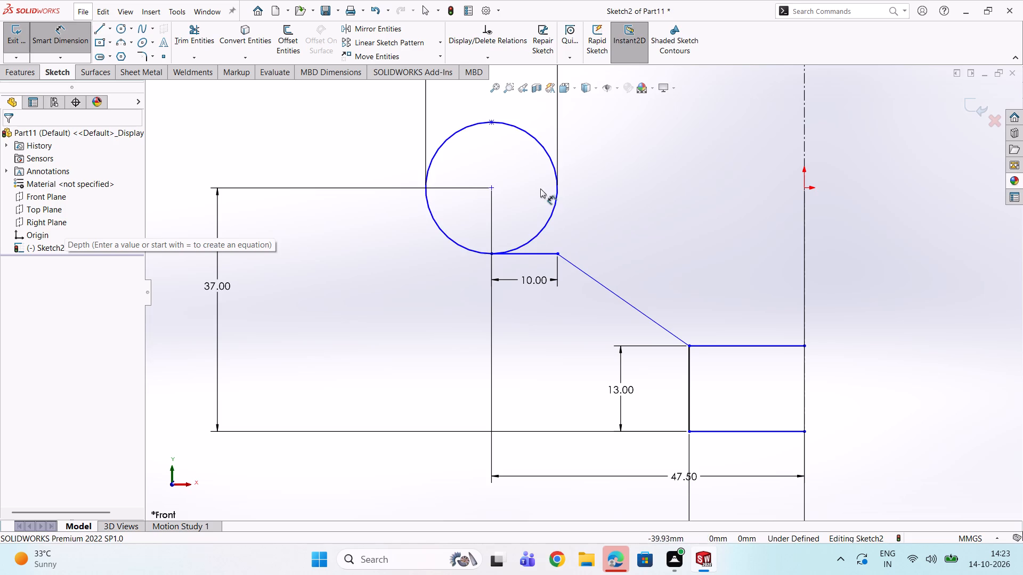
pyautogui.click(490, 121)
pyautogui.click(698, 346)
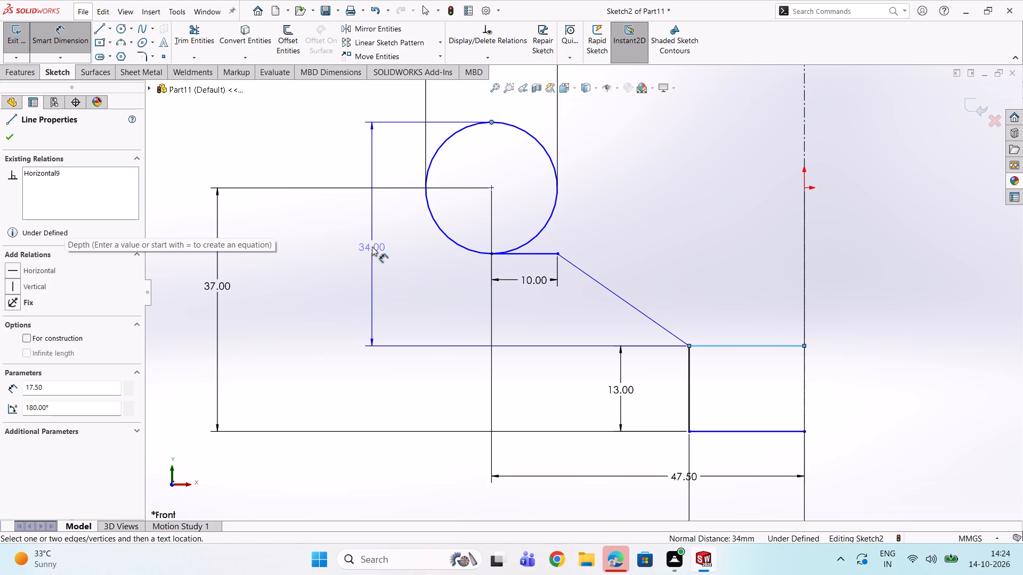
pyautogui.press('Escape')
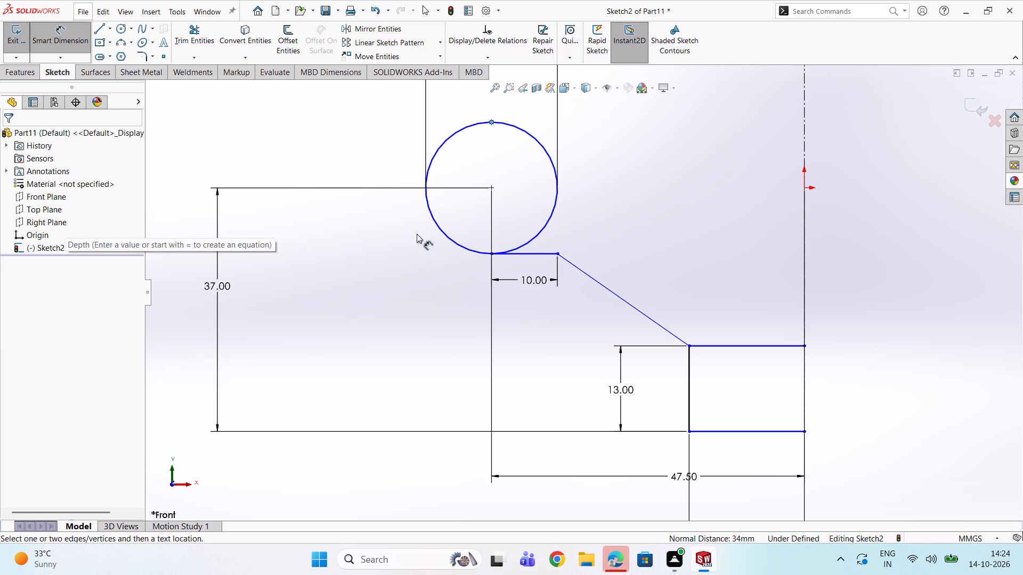
# Offset the rectangular profile's upper edge 4 mm upward in one direction only, with chain selection off.
pyautogui.tripleClick(98, 27)
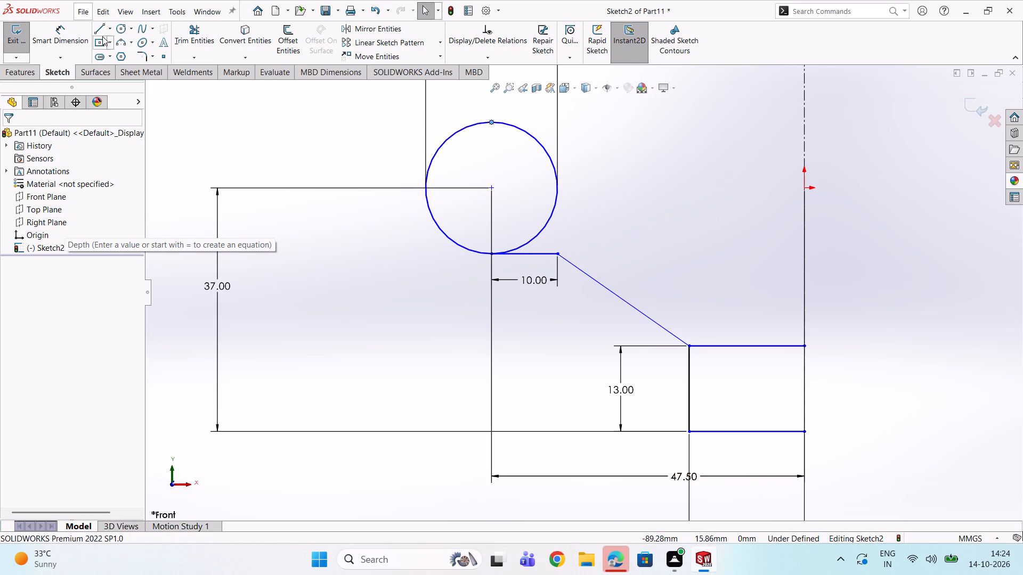
pyautogui.doubleClick(100, 31)
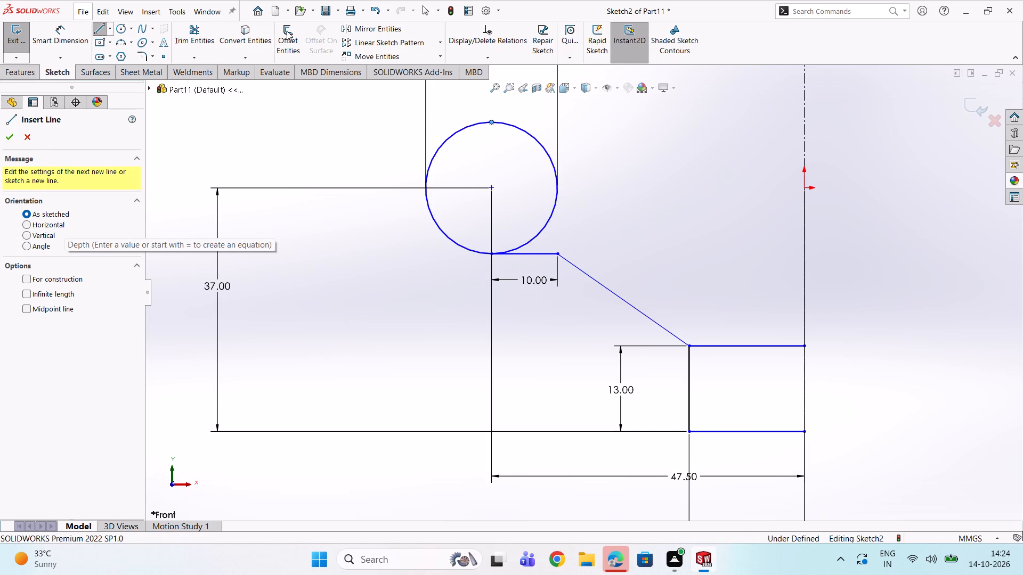
pyautogui.click(287, 31)
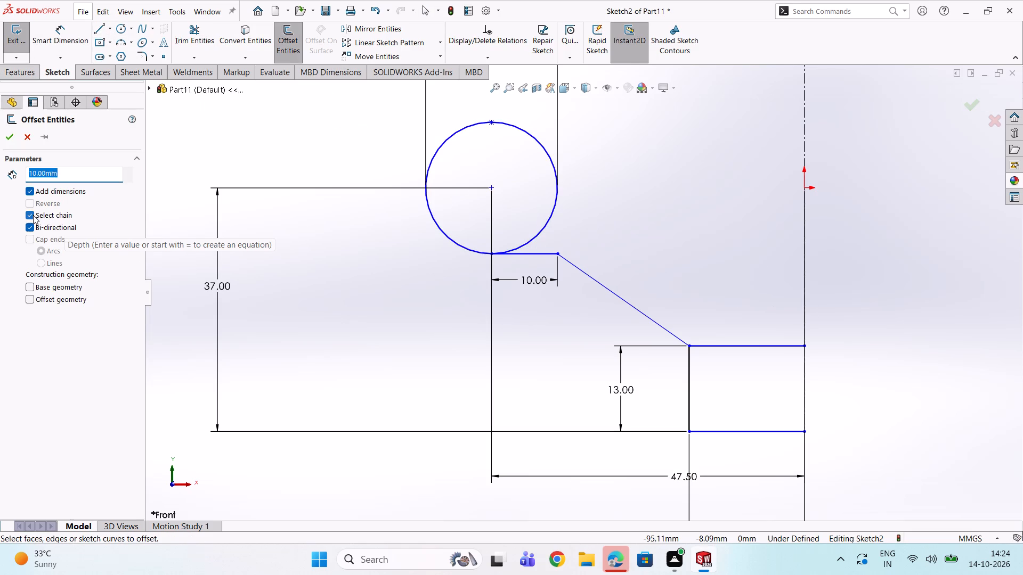
pyautogui.doubleClick(33, 215)
pyautogui.click(31, 213)
pyautogui.click(733, 348)
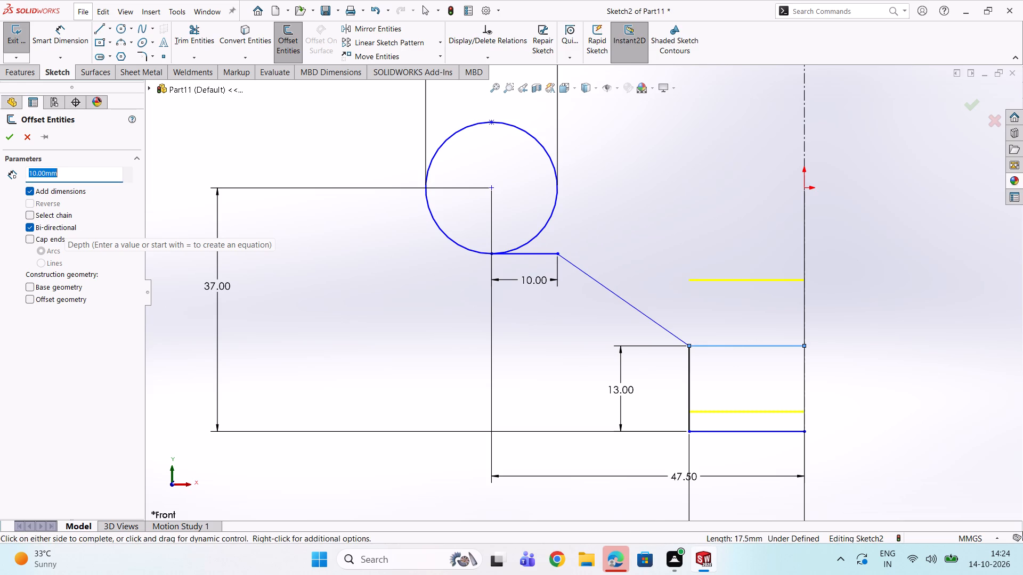
pyautogui.press('4')
pyautogui.press('Return')
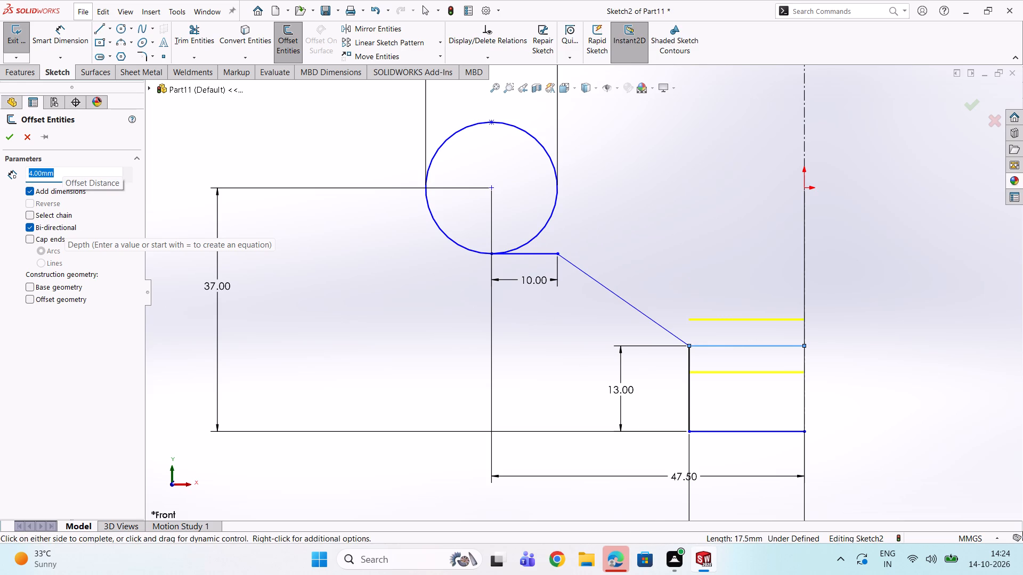
pyautogui.doubleClick(30, 228)
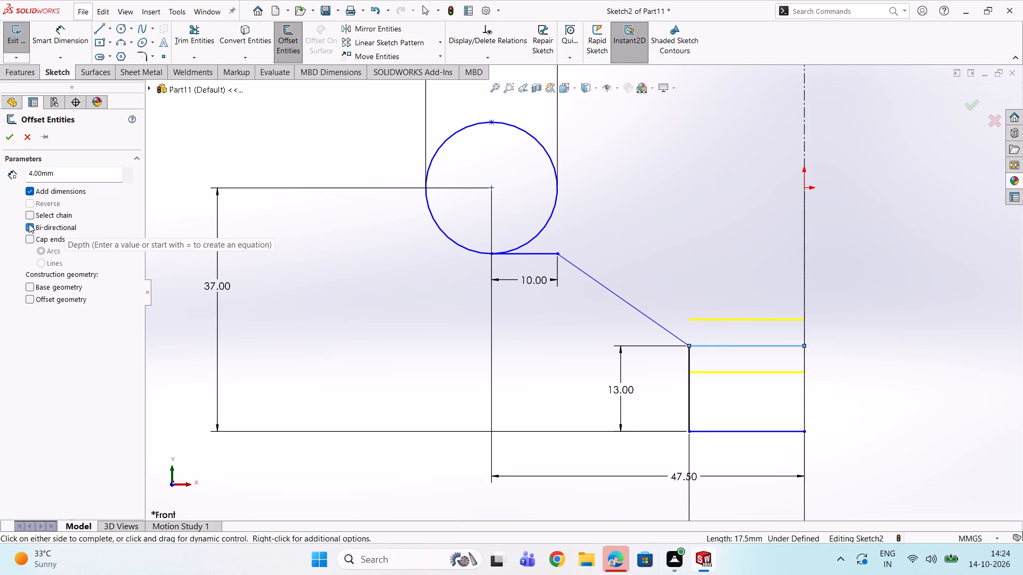
pyautogui.click(29, 224)
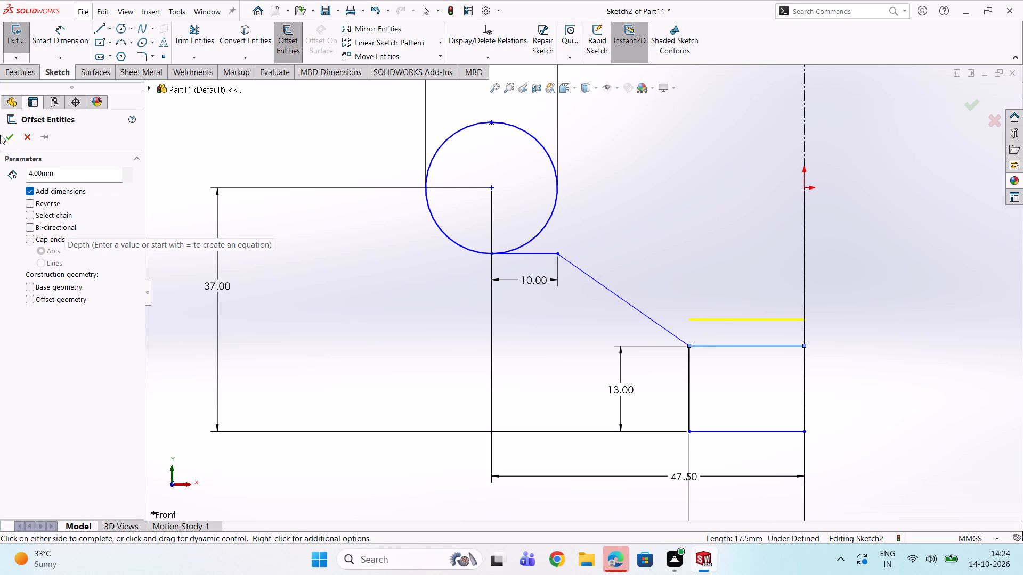
pyautogui.click(15, 137)
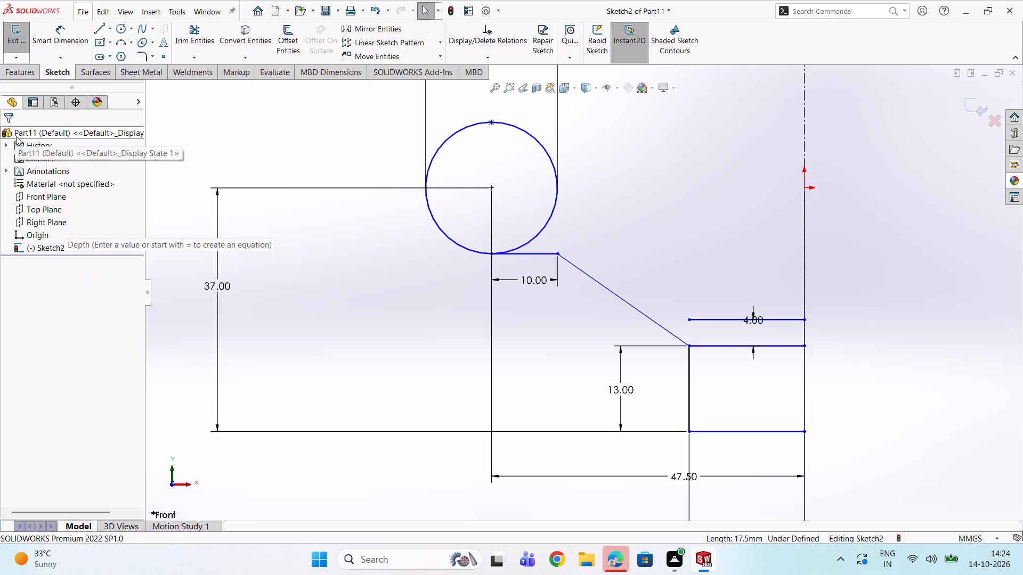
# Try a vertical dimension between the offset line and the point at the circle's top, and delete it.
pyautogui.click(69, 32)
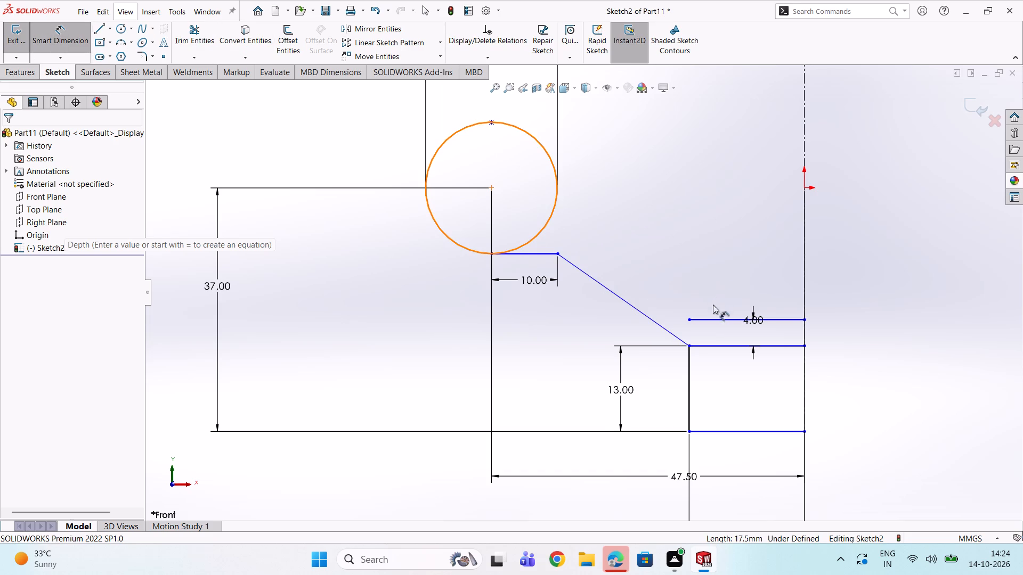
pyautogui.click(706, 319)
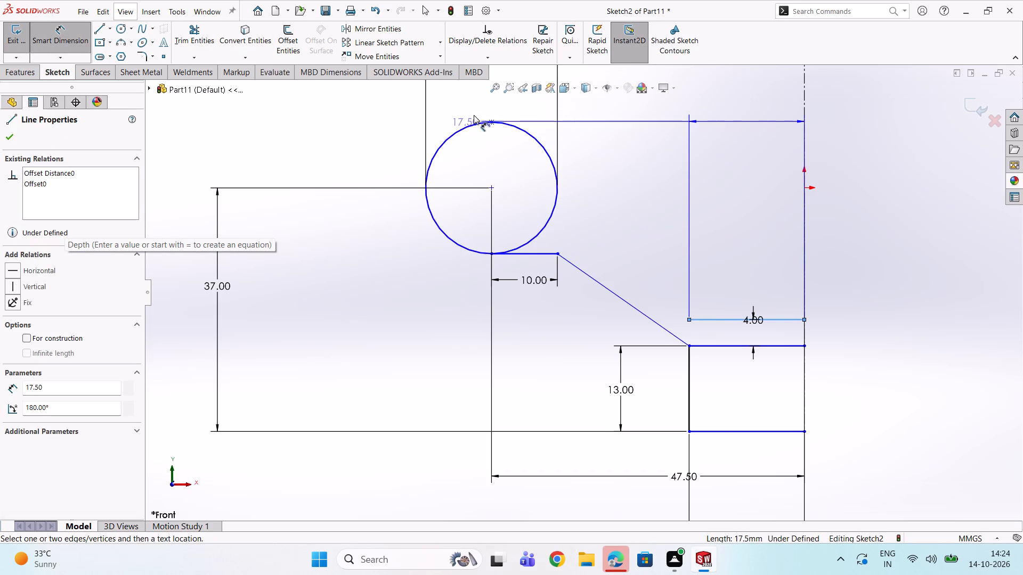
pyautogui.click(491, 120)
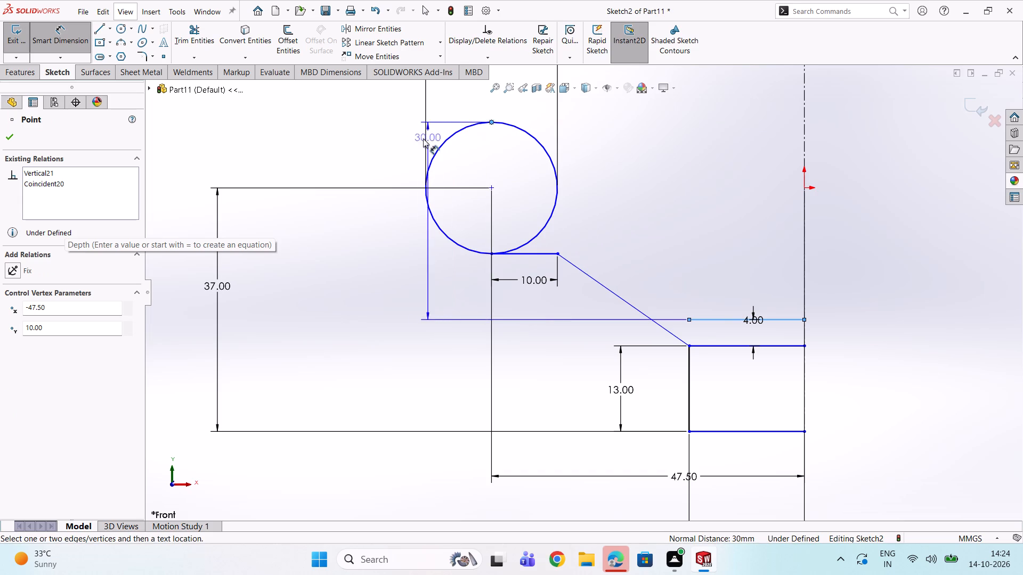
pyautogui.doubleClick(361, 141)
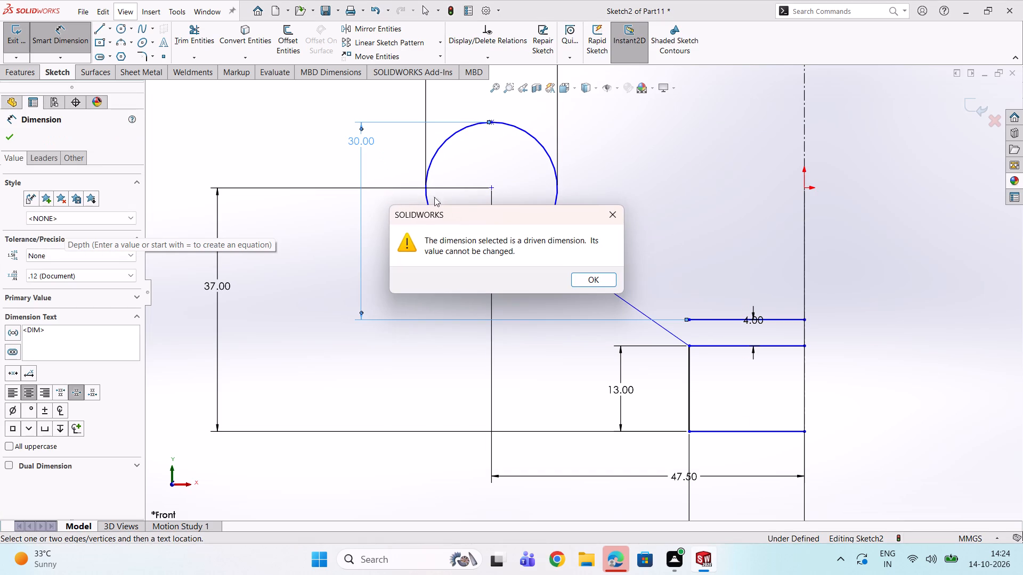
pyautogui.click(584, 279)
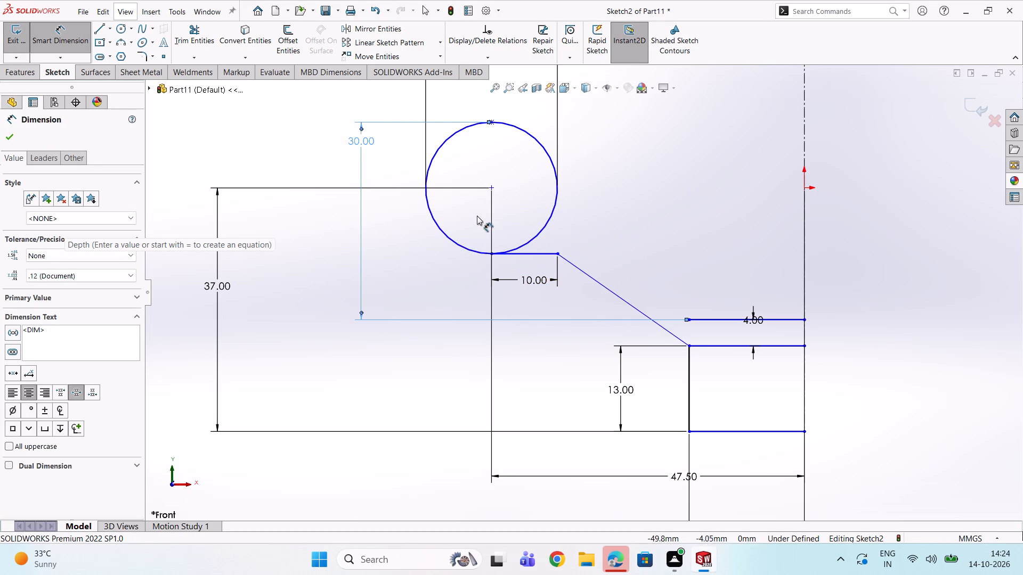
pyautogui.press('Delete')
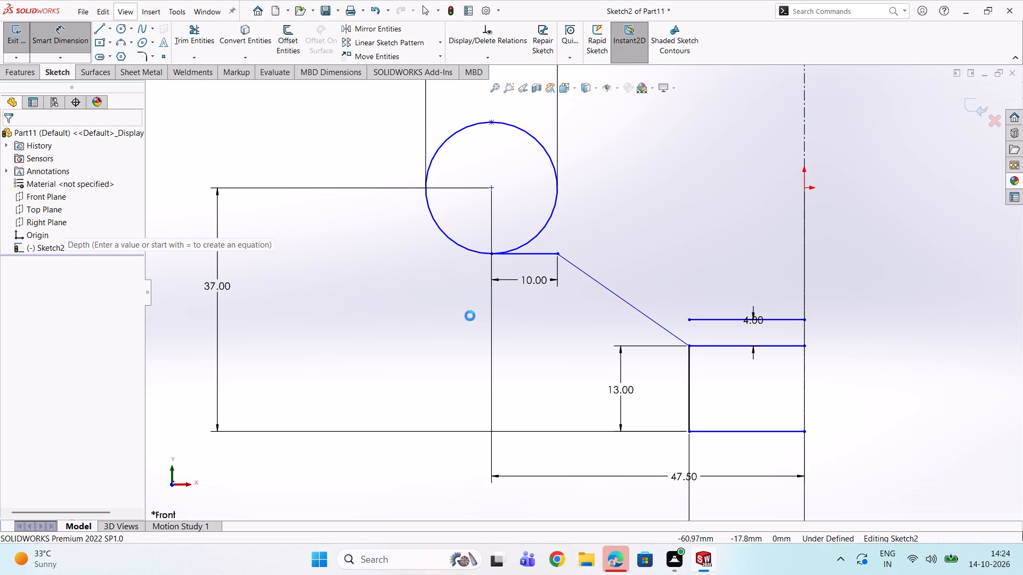
# Delete the 4 mm offset dimension between the rectangular profile's upper edge and the offset line.
pyautogui.doubleClick(751, 355)
pyautogui.press('Delete')
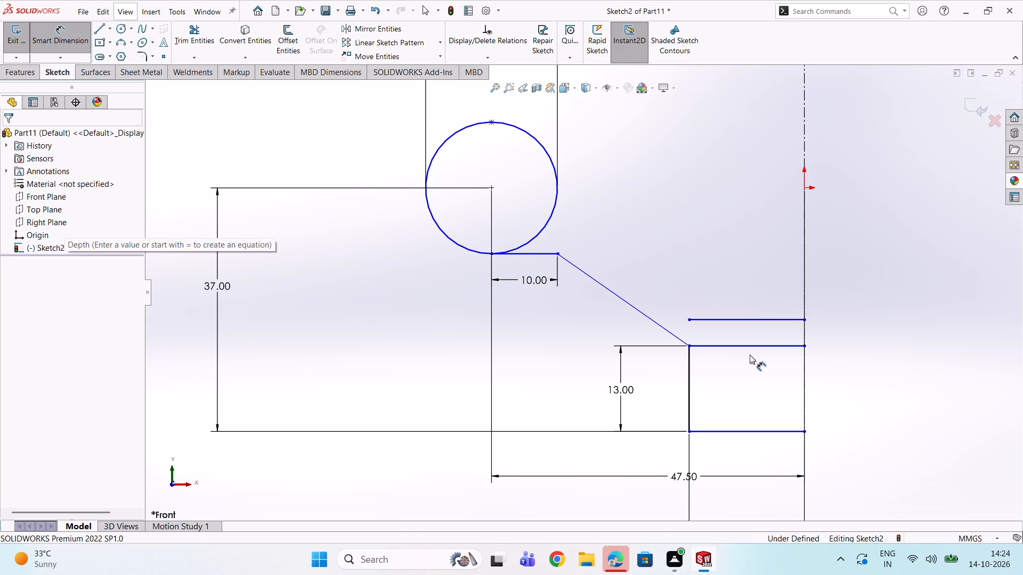
# Sketch a slanted line from the circle's quadrant facing the centerline to the offset line's outer end.
pyautogui.scroll(-2, 713, 356)
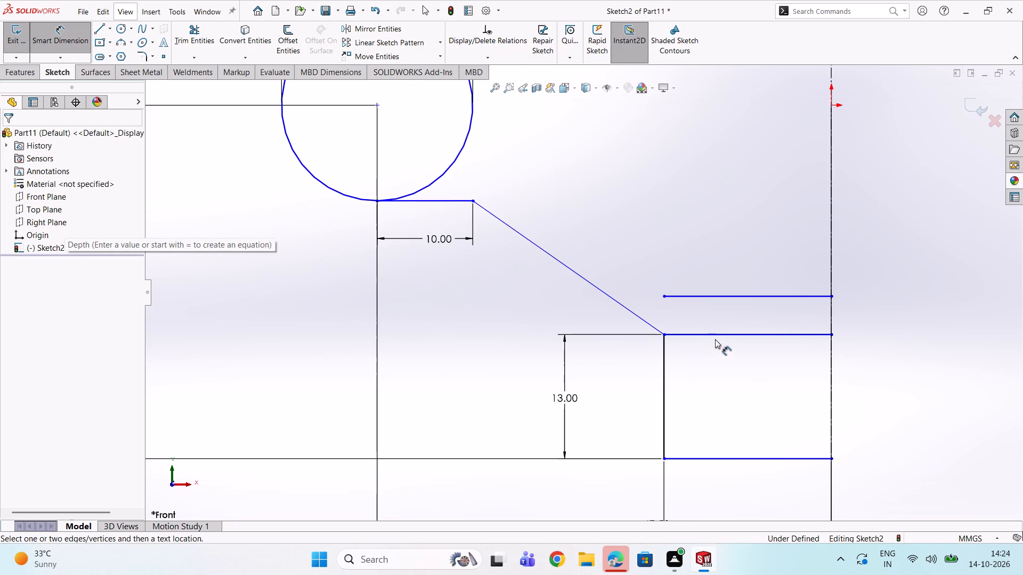
pyautogui.doubleClick(99, 27)
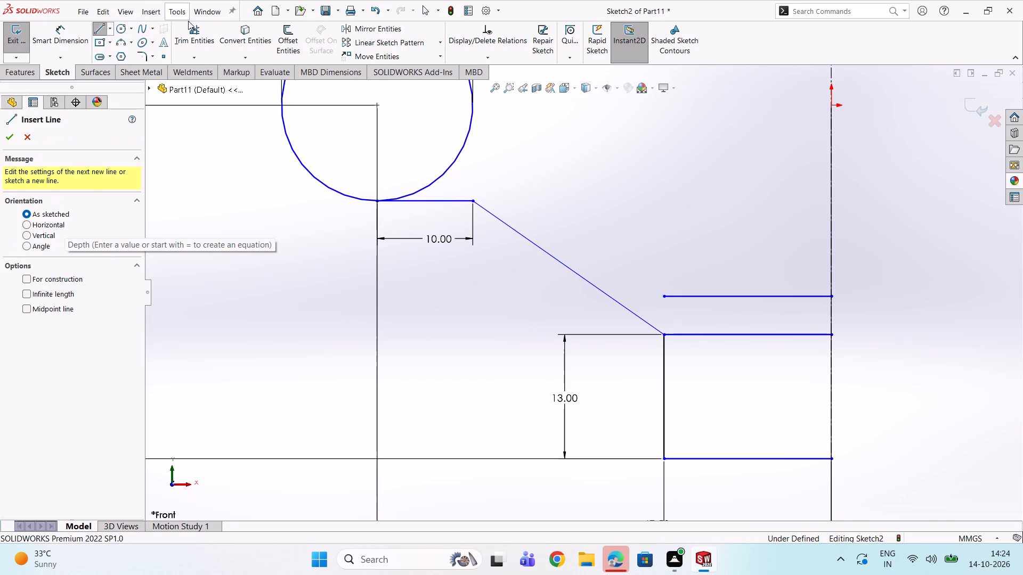
pyautogui.scroll(1, 460, 133)
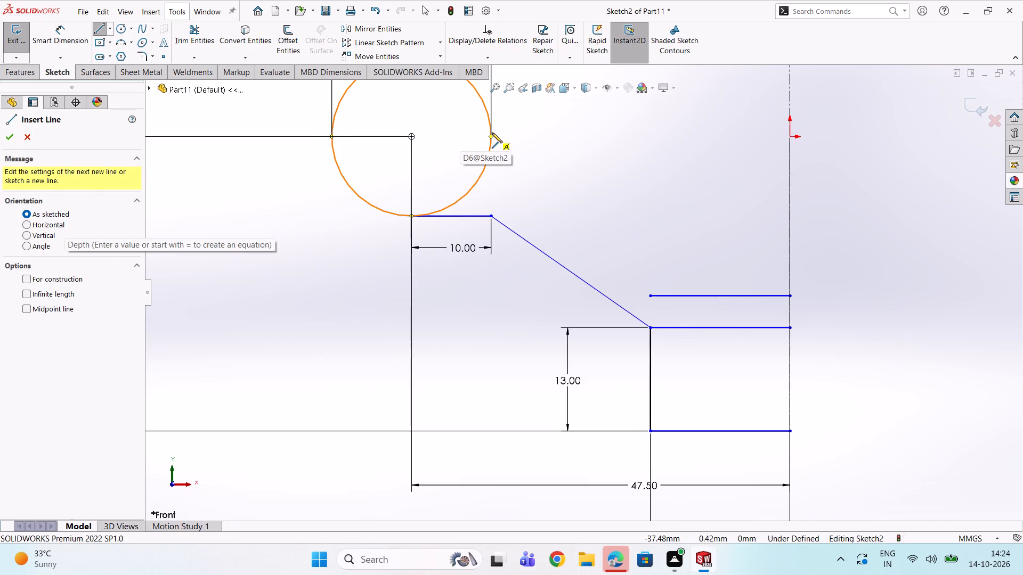
pyautogui.click(491, 137)
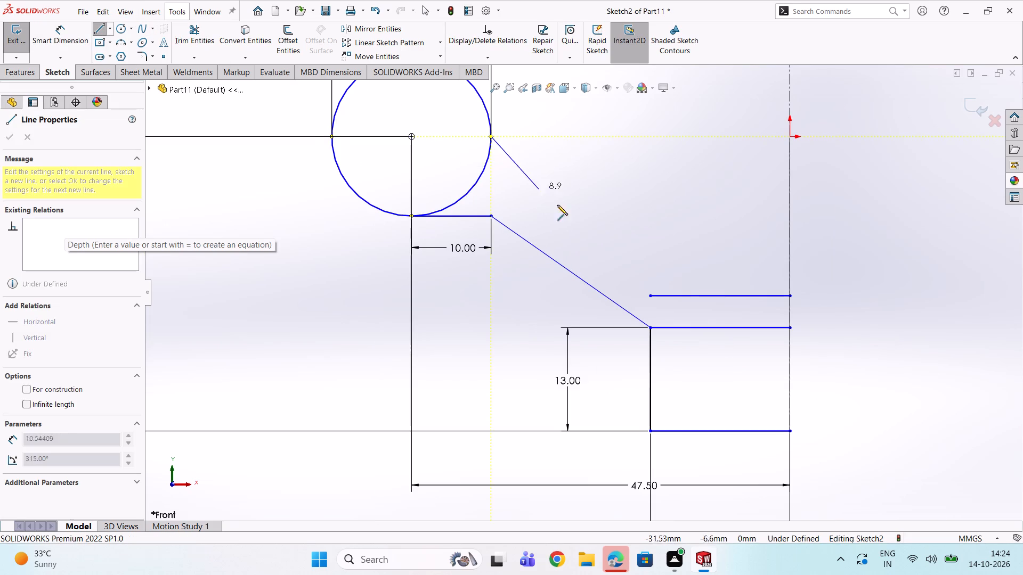
pyautogui.click(652, 300)
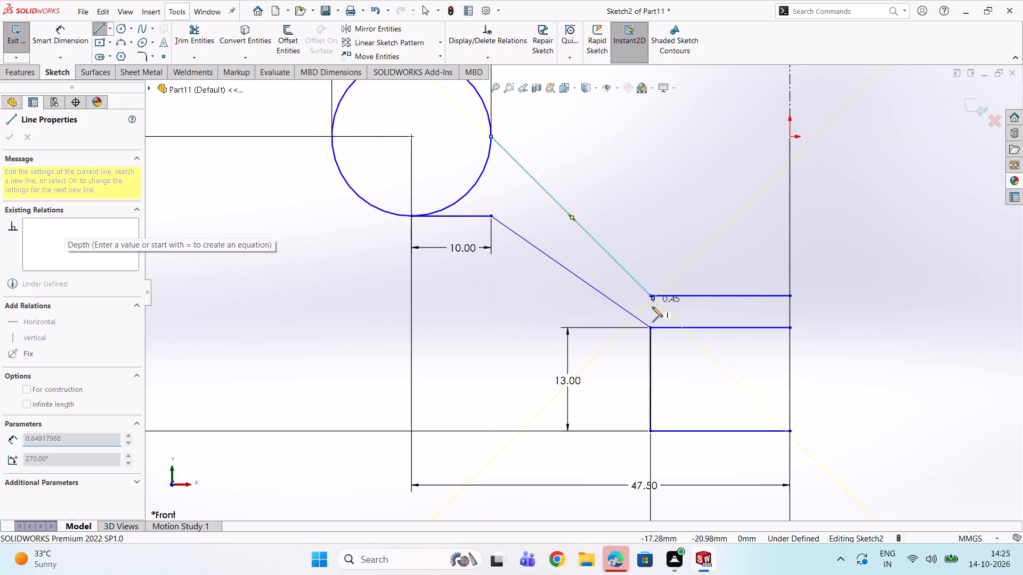
pyautogui.press('Escape')
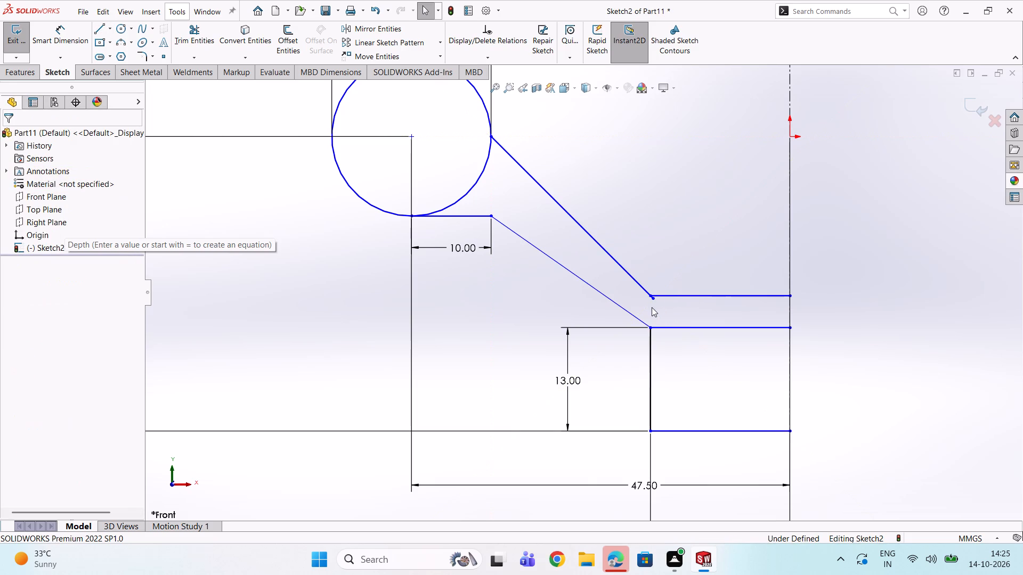
# Trim the short overhang of the new slanted line beyond the offset line, using Trim to closest.
pyautogui.scroll(-2, 612, 289)
pyautogui.scroll(-3, 661, 298)
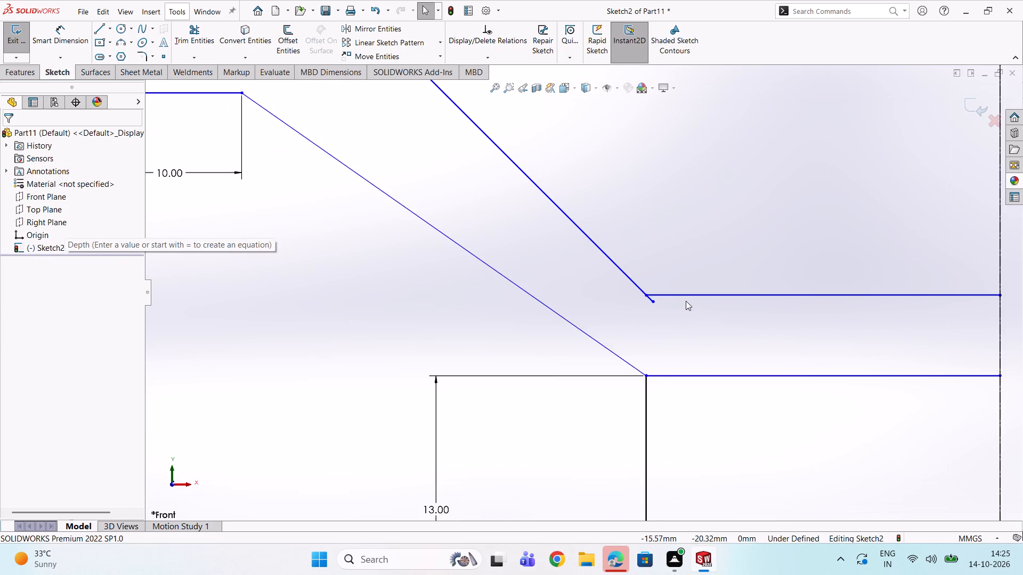
pyautogui.scroll(-1, 686, 301)
pyautogui.scroll(-3, 613, 293)
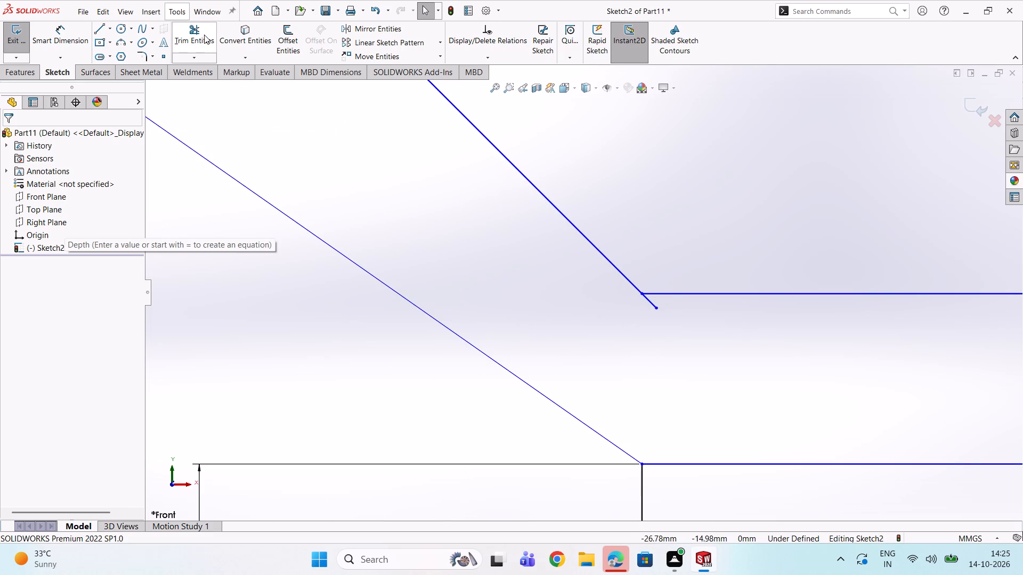
pyautogui.click(204, 35)
pyautogui.scroll(-4, 527, 272)
pyautogui.doubleClick(714, 307)
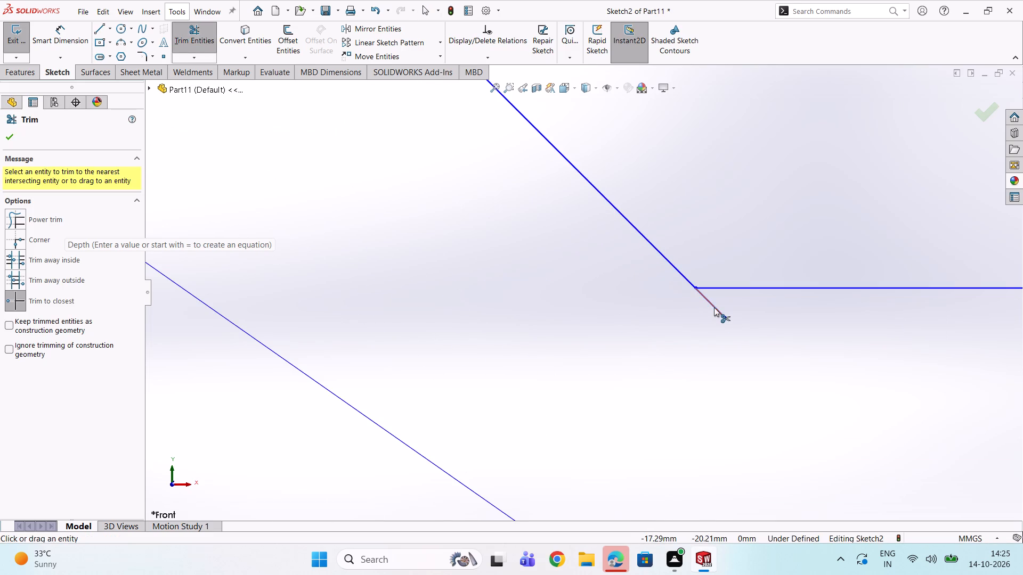
pyautogui.scroll(3, 514, 227)
pyautogui.scroll(4, 456, 196)
# Dimension the offset line's length above the line and try to open that dimension for editing.
pyautogui.click(84, 47)
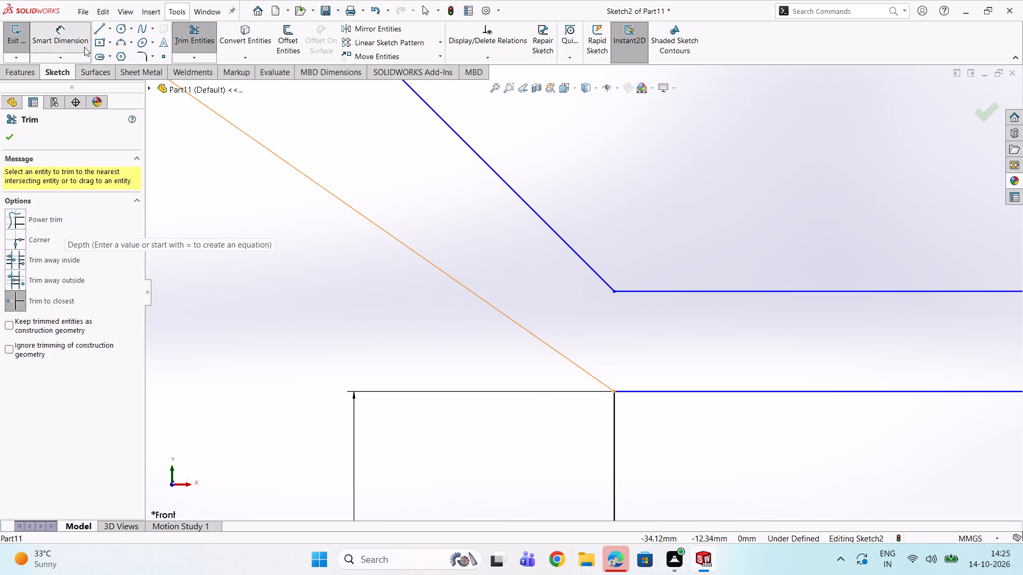
pyautogui.click(774, 291)
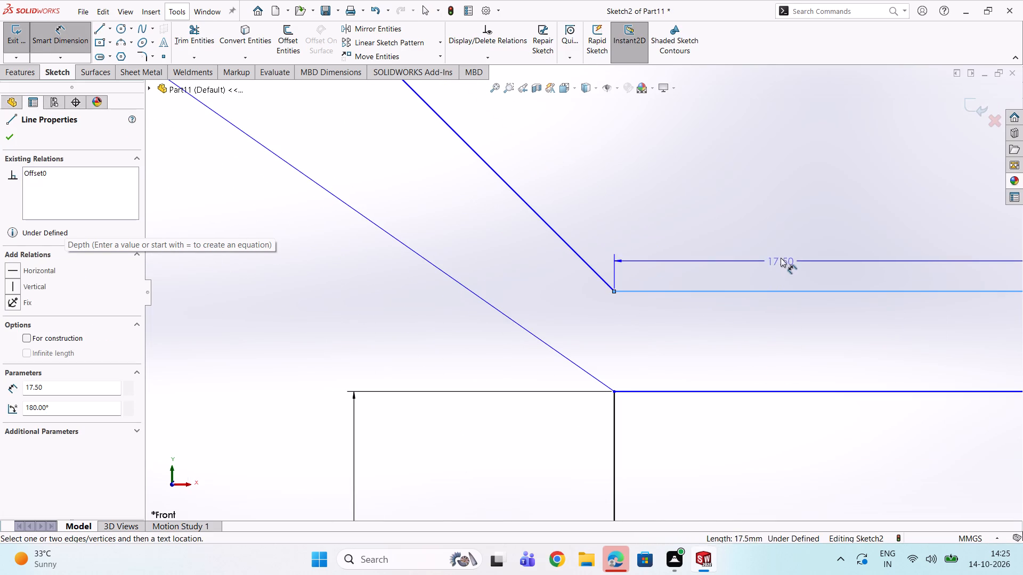
pyautogui.click(778, 252)
pyautogui.scroll(4, 773, 298)
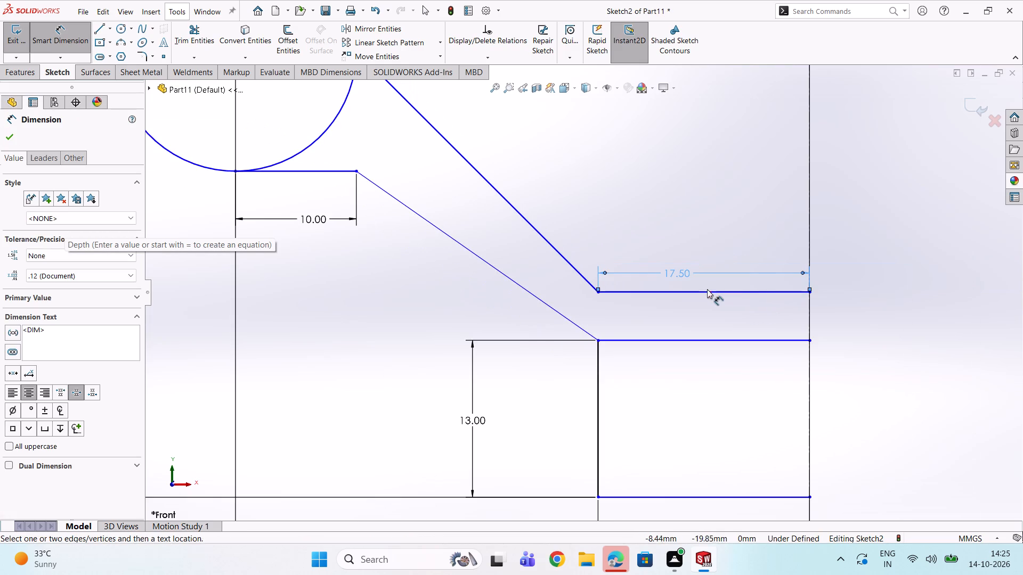
pyautogui.scroll(1, 706, 289)
pyautogui.click(660, 274)
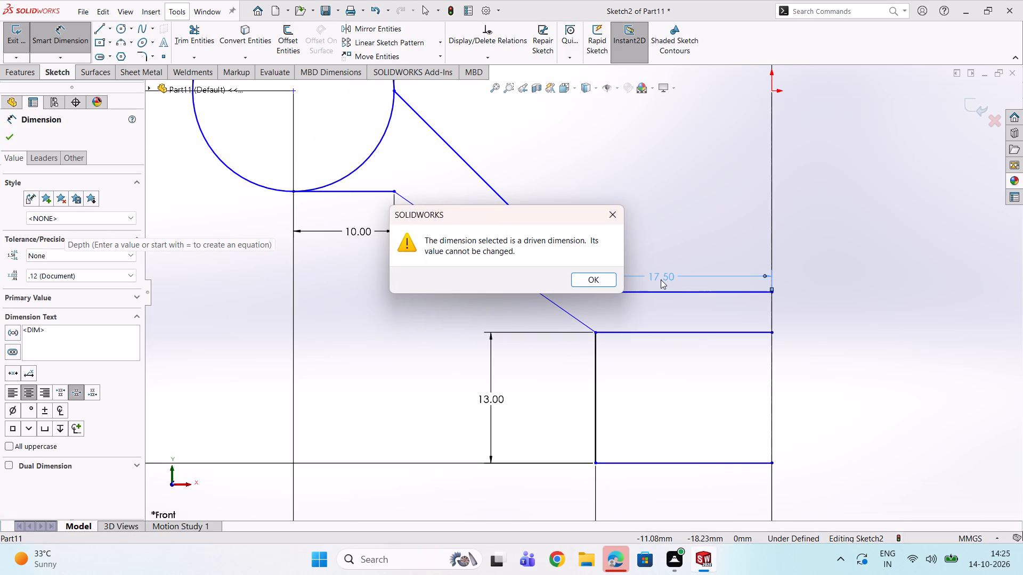
pyautogui.click(587, 277)
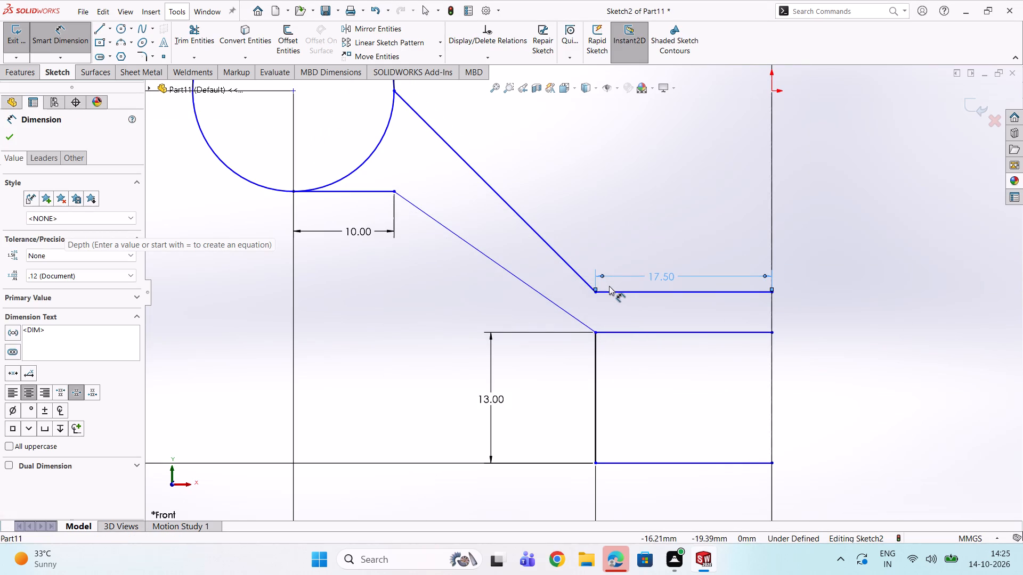
# Undo the offset line's length dimension, the trim of the slanted line's overhang, and the slanted line itself.
pyautogui.hotkey('ctrl', 'z')
pyautogui.hotkey('ctrl', 'z')
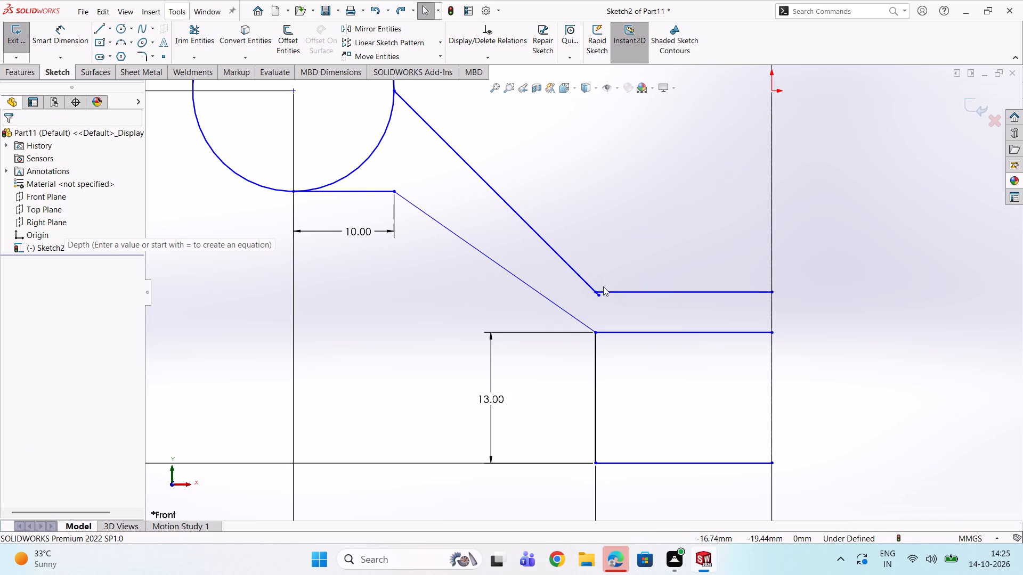
pyautogui.hotkey('ctrl', 'z')
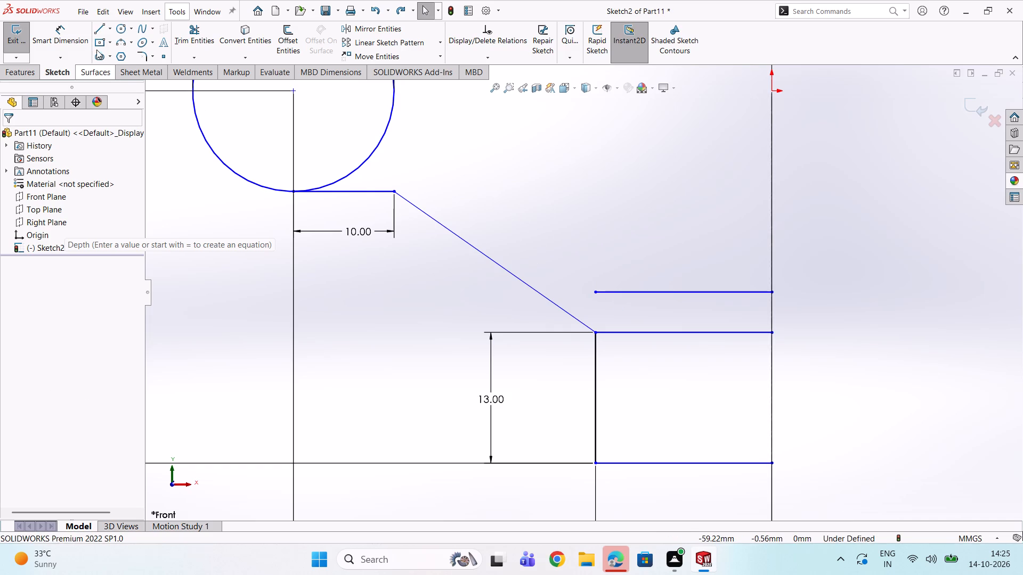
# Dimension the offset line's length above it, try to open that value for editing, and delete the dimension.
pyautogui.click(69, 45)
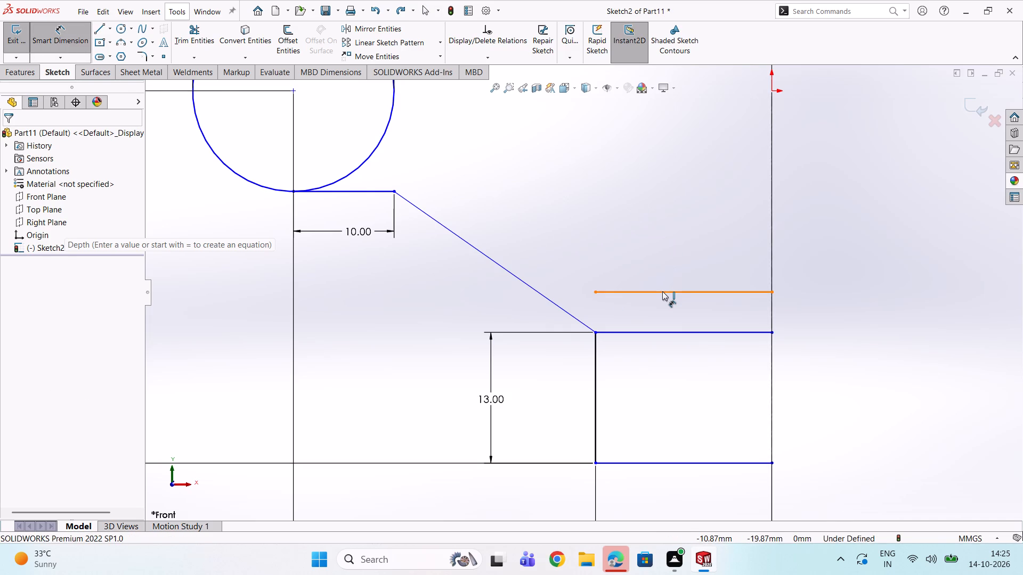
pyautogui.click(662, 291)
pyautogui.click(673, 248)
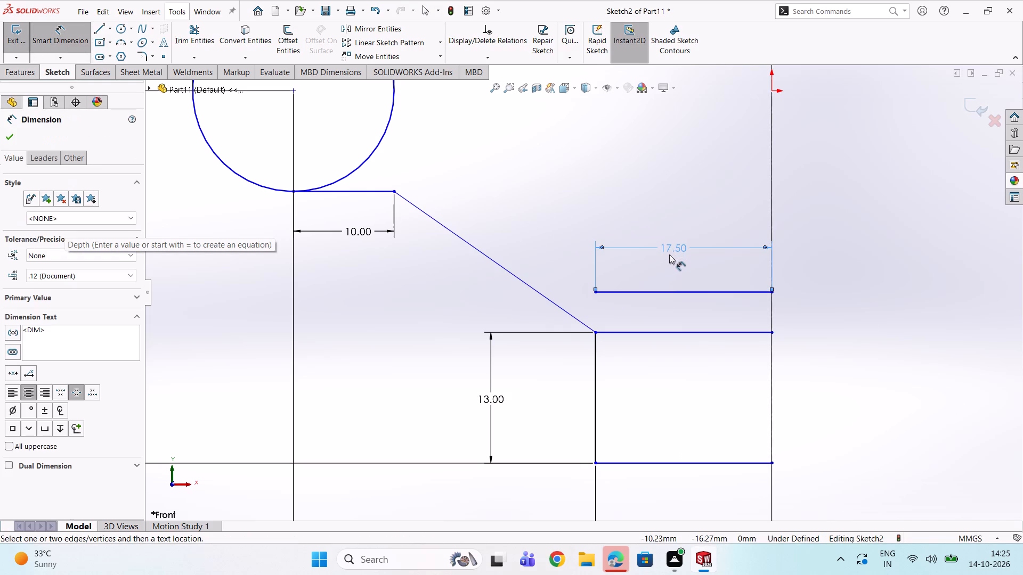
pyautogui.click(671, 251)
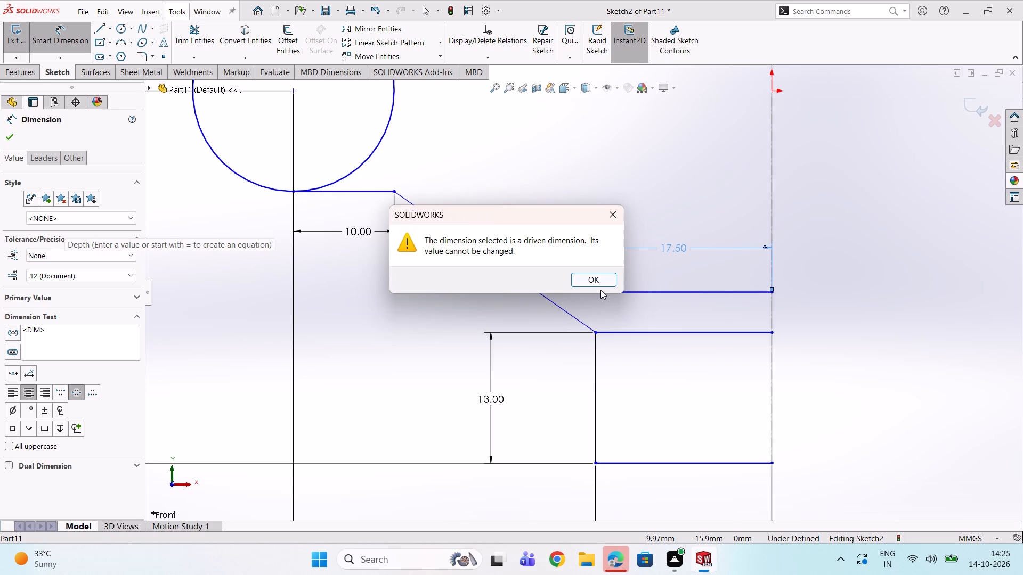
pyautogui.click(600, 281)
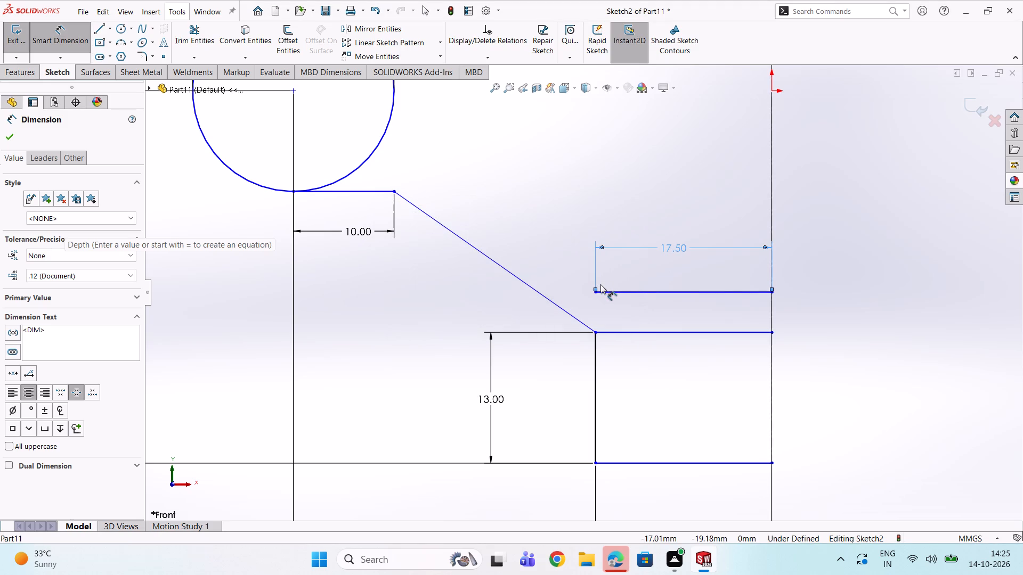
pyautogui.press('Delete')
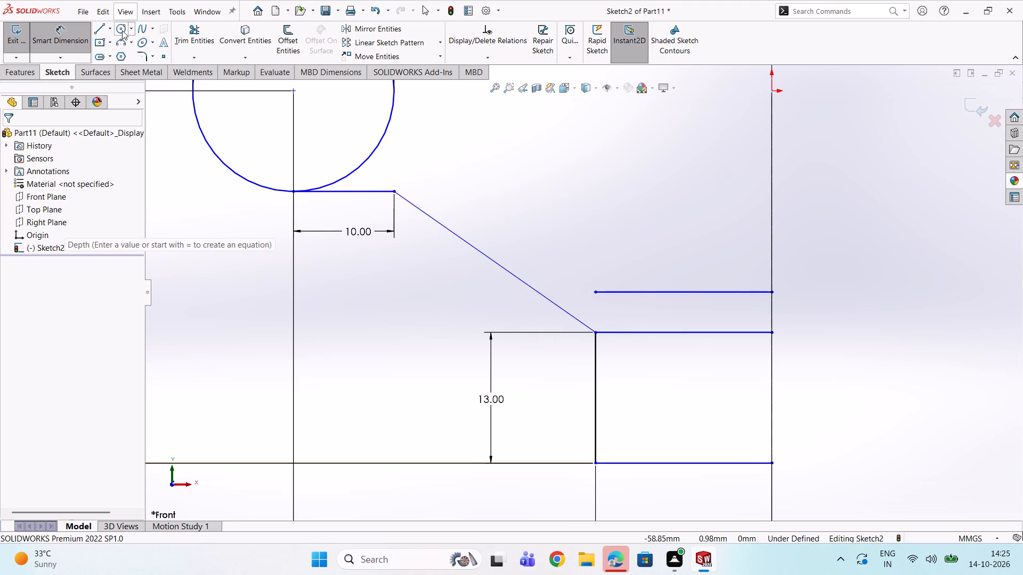
# Sketch a vertical line about 3.9 mm long crossing the offset line just inside its outer end.
pyautogui.doubleClick(97, 31)
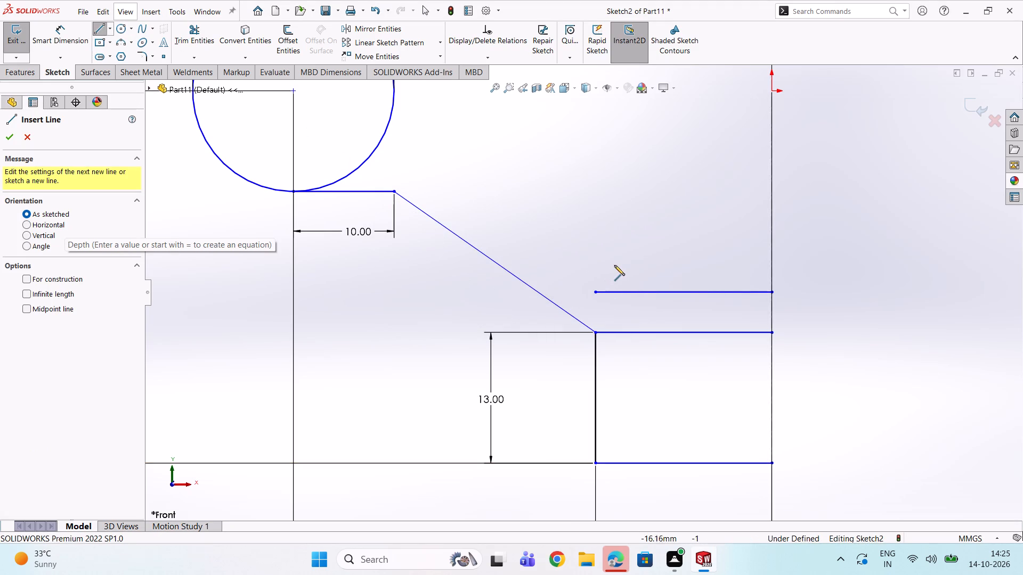
pyautogui.click(615, 258)
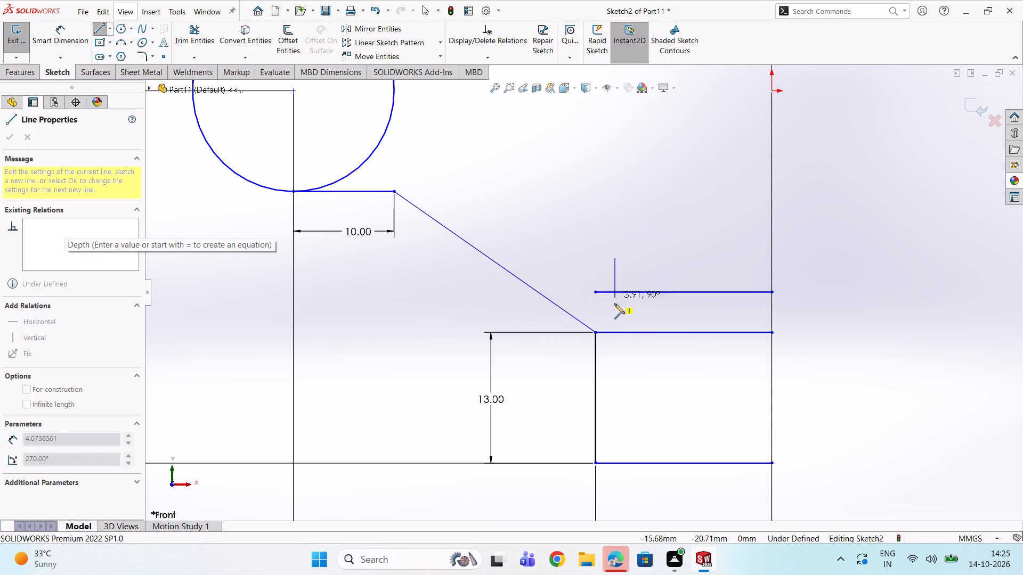
pyautogui.doubleClick(615, 305)
pyautogui.click(616, 276)
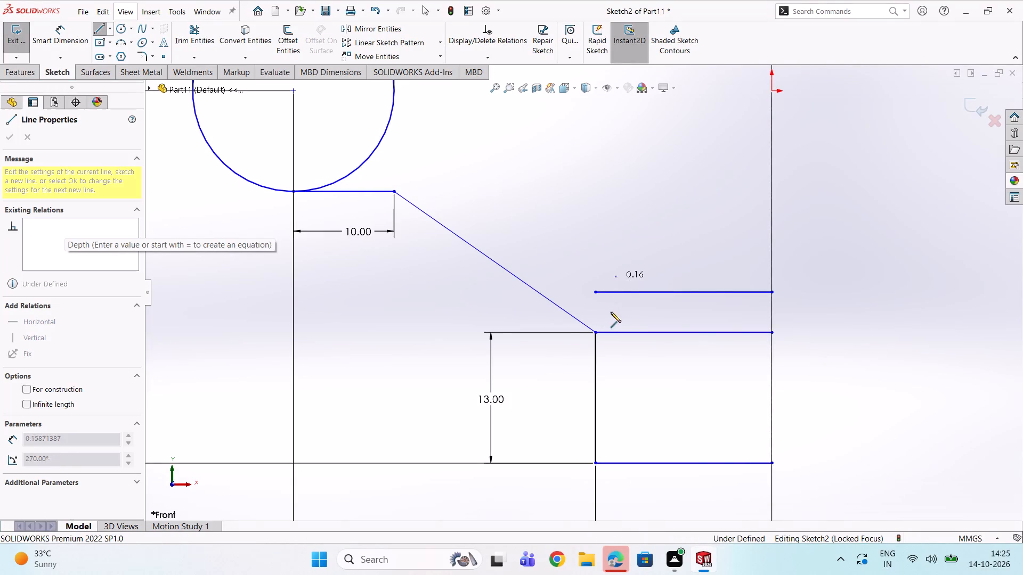
pyautogui.click(616, 315)
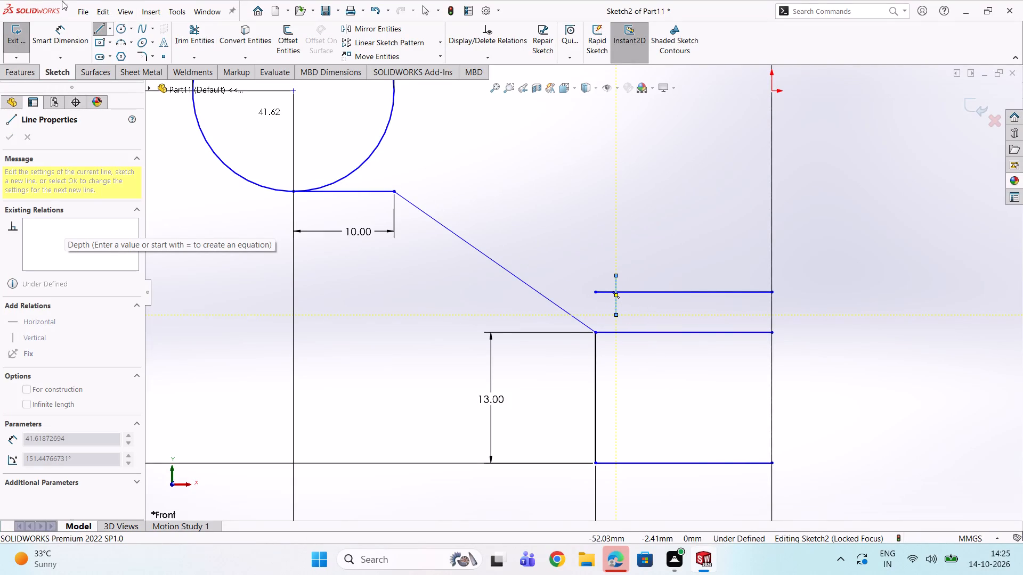
# Dimension the short vertical line 16 mm from the offset line's endpoint on the centerline.
pyautogui.click(59, 34)
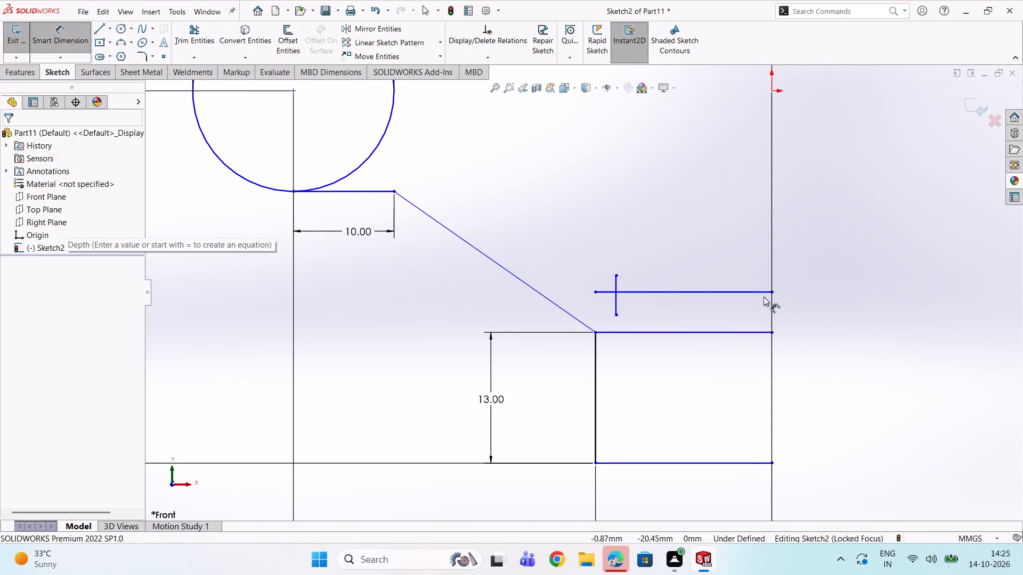
pyautogui.click(773, 294)
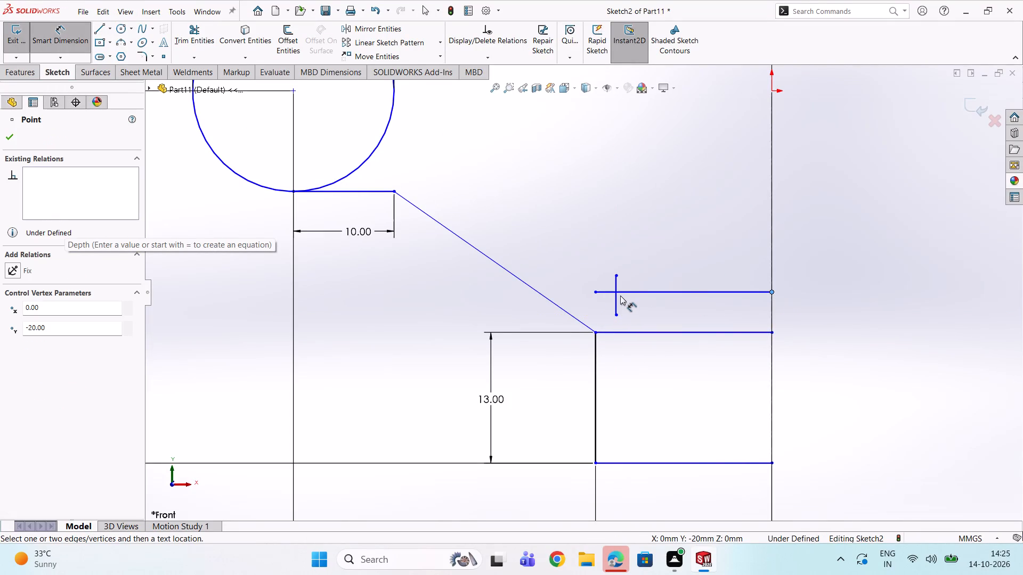
pyautogui.doubleClick(617, 287)
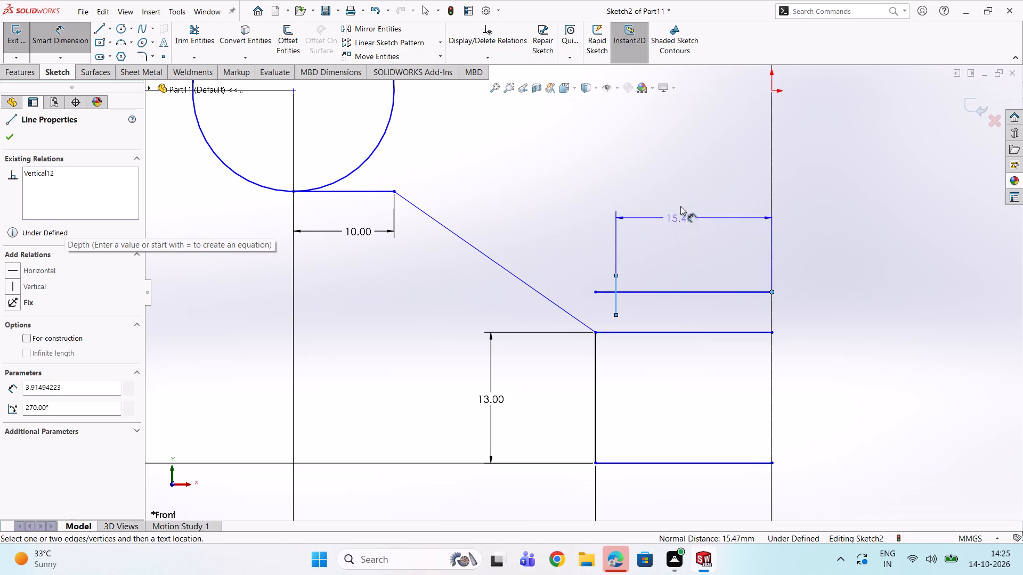
pyautogui.click(680, 195)
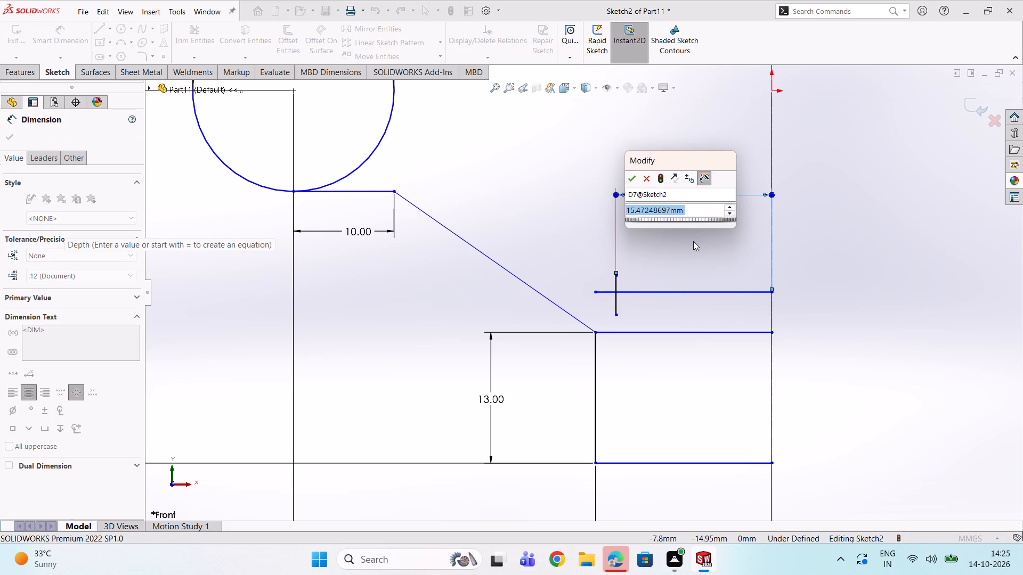
pyautogui.write('16')
pyautogui.press('Return')
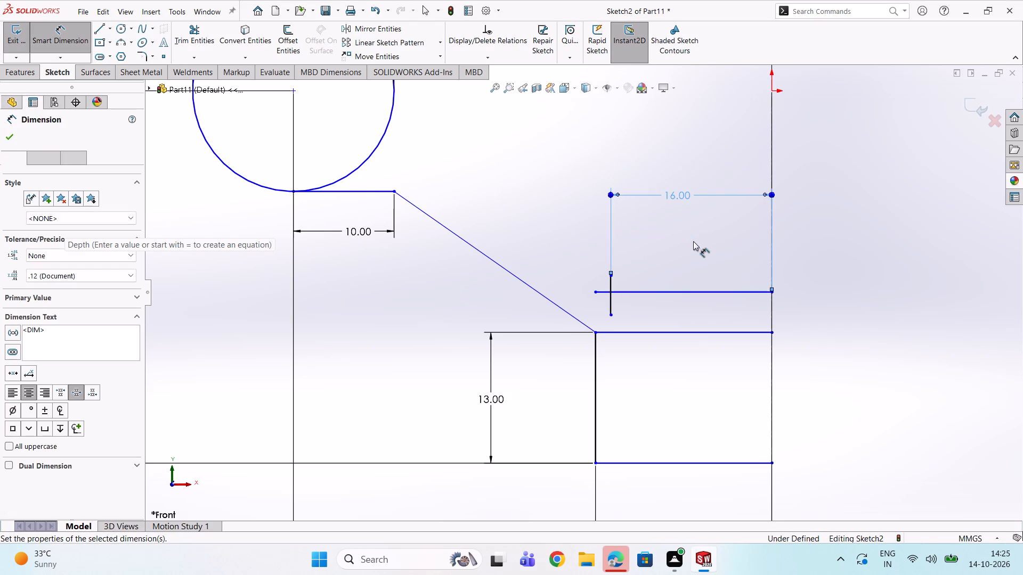
pyautogui.scroll(-1, 691, 242)
pyautogui.press('Escape')
# Trim the offset line's overhang beyond the short vertical line and both halves of that vertical line, using Trim to closest.
pyautogui.scroll(-2, 561, 259)
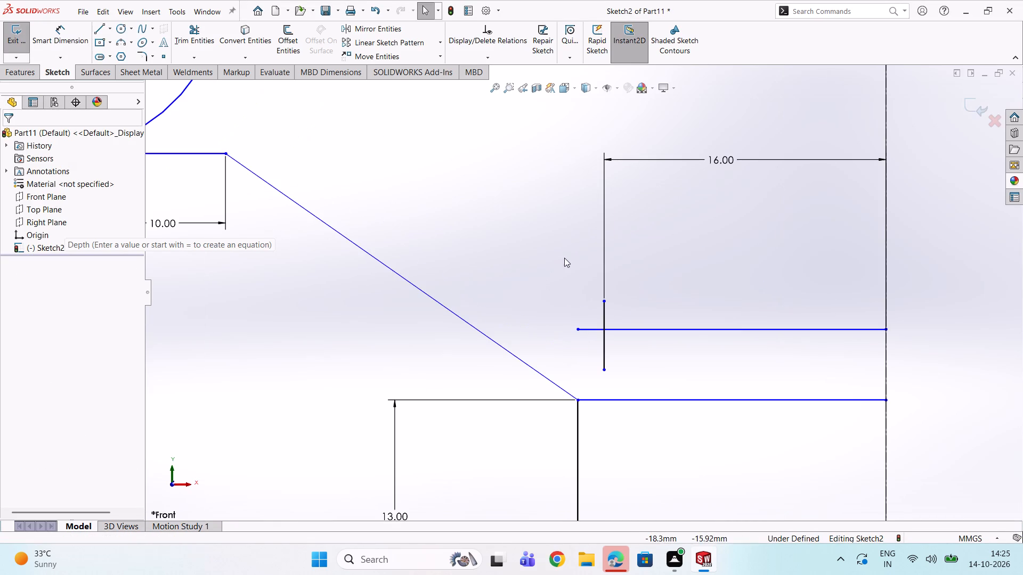
pyautogui.click(191, 39)
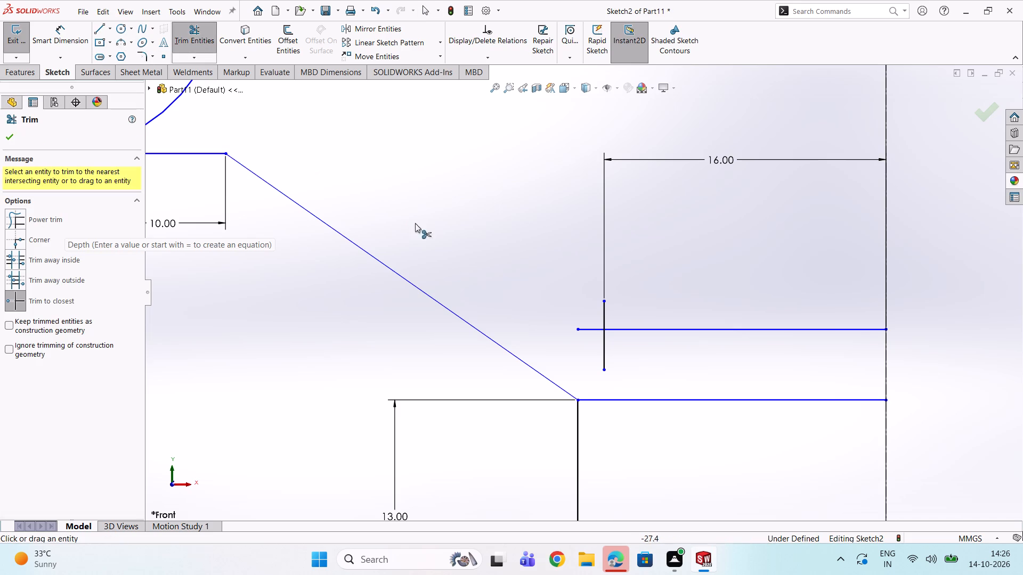
pyautogui.click(584, 331)
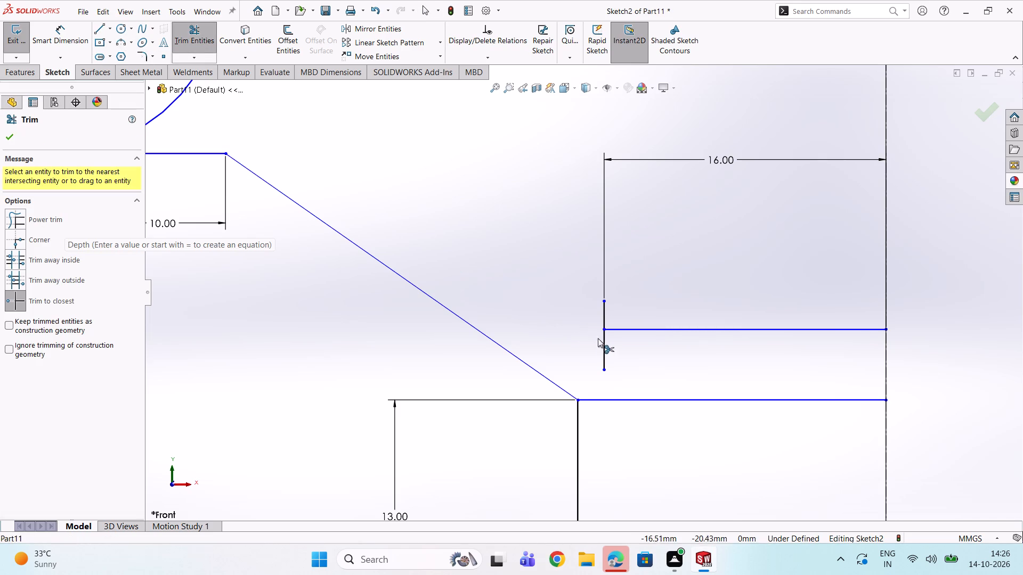
pyautogui.doubleClick(606, 351)
pyautogui.click(603, 311)
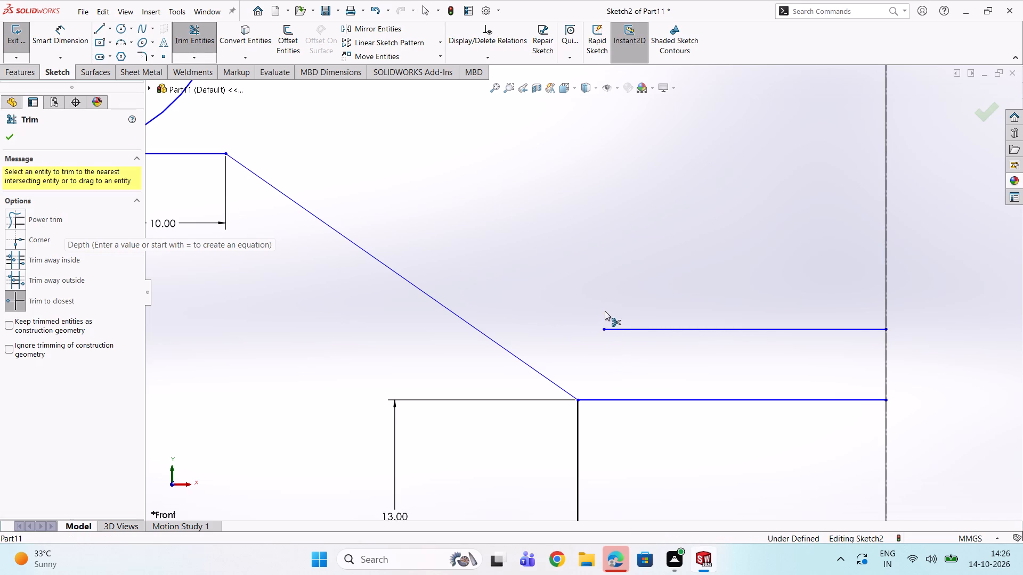
# Sketch a slanted line about 29.4 mm long from the circle's quadrant facing the centerline to the shortened offset line's outer end.
pyautogui.scroll(5, 606, 311)
pyautogui.scroll(1, 289, 175)
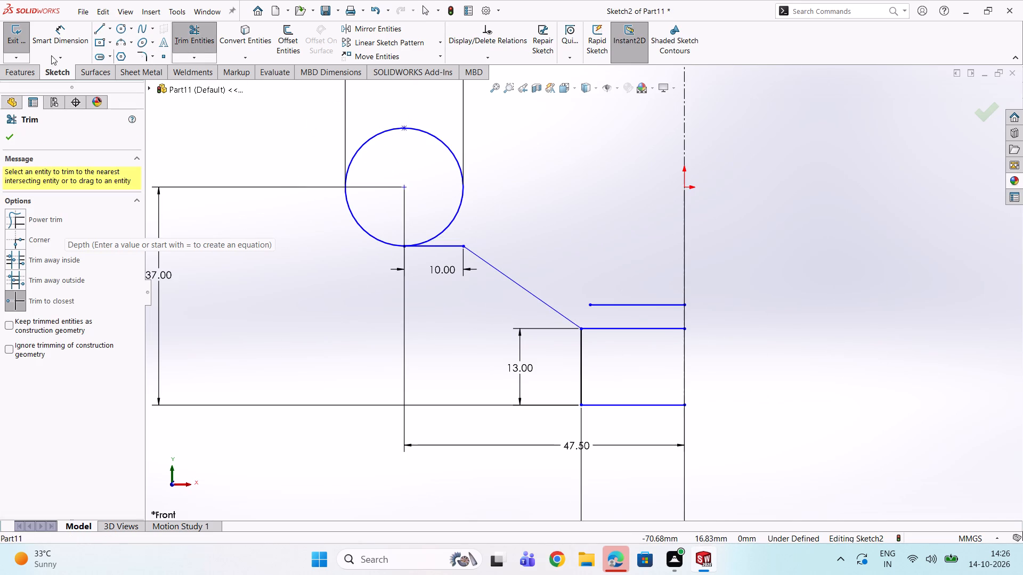
pyautogui.click(98, 31)
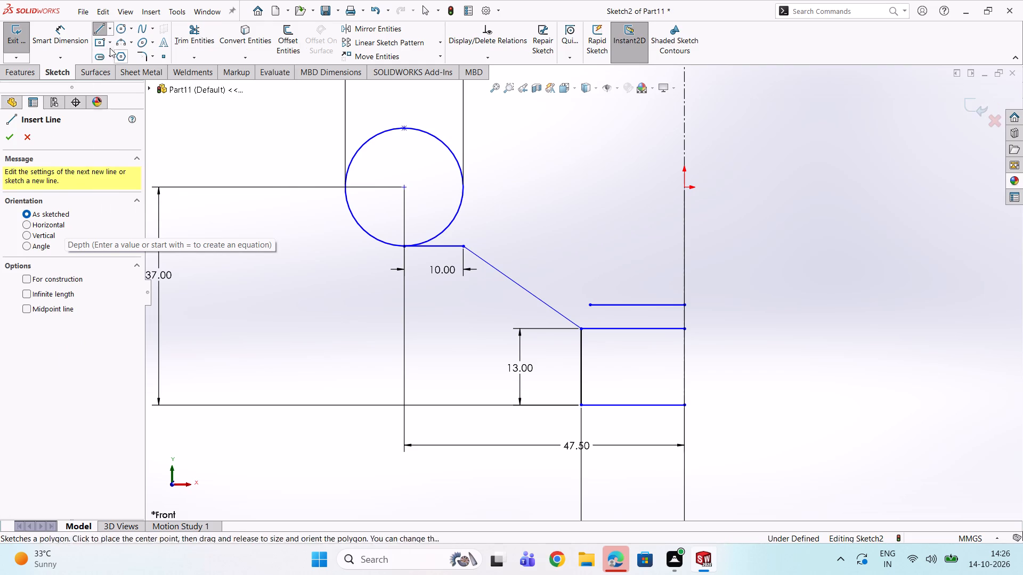
pyautogui.click(464, 186)
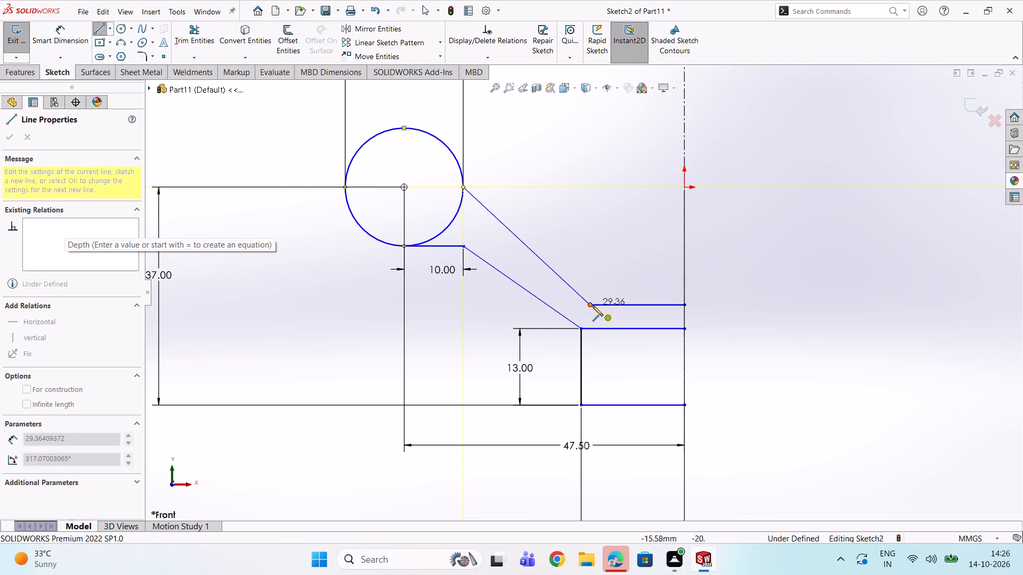
pyautogui.doubleClick(592, 306)
pyautogui.press('Escape')
# Delete the lower slanted line between the 10 mm line's free end and the rectangular profile's upper outer corner.
pyautogui.scroll(1, 559, 307)
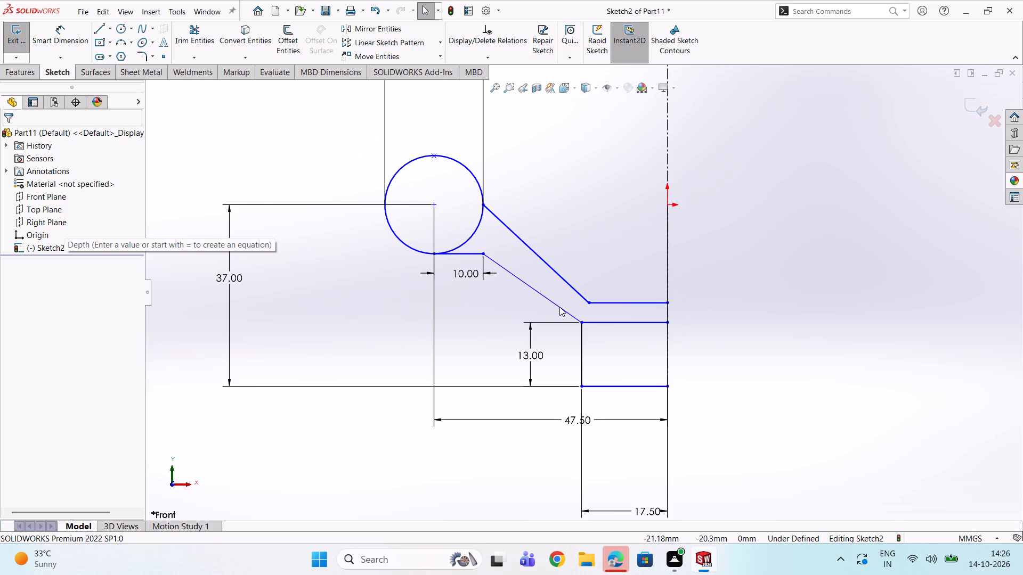
pyautogui.scroll(4, 540, 256)
pyautogui.scroll(-2, 561, 276)
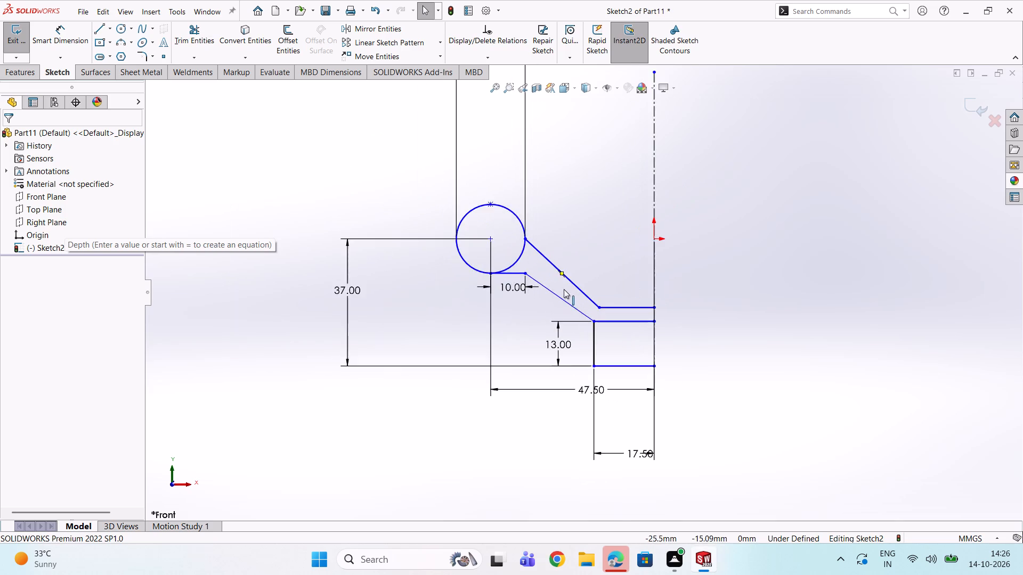
pyautogui.scroll(-3, 562, 287)
pyautogui.scroll(-1, 499, 260)
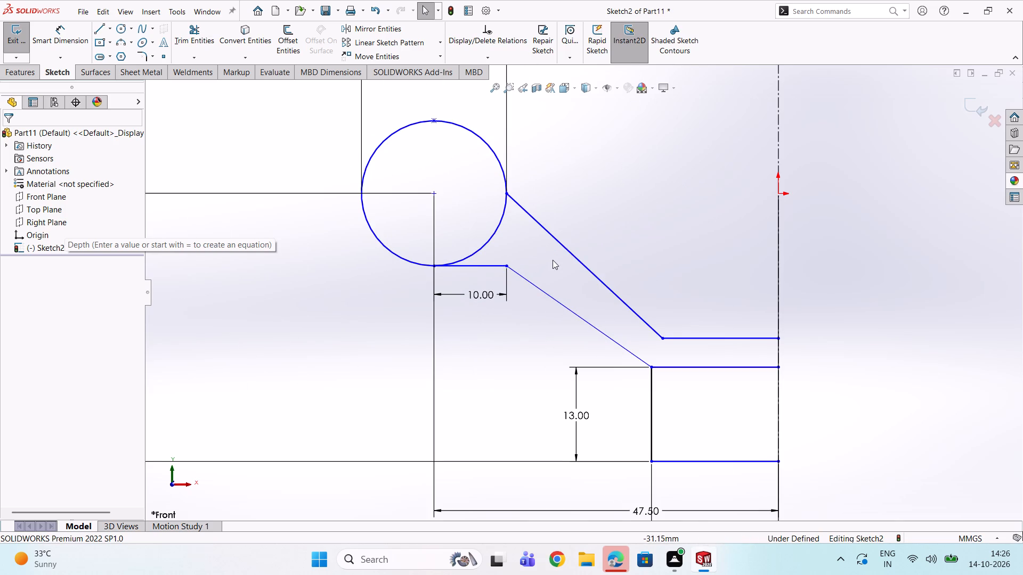
pyautogui.click(534, 284)
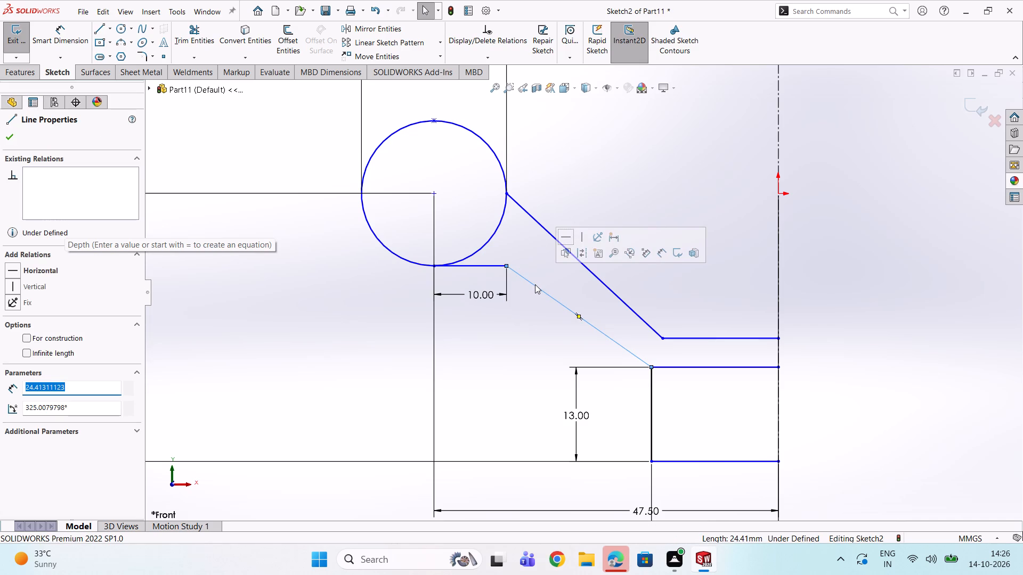
pyautogui.press('Delete')
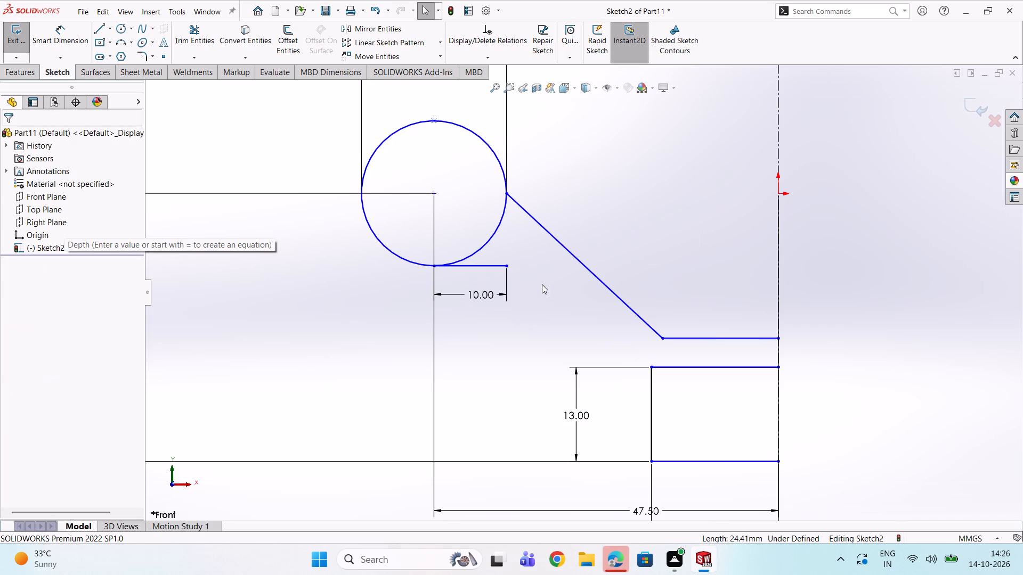
# Sketch a slanted line about 24.6 mm long from a free point near the 10 mm line's end to the rectangular profile's upper outer corner.
pyautogui.doubleClick(97, 30)
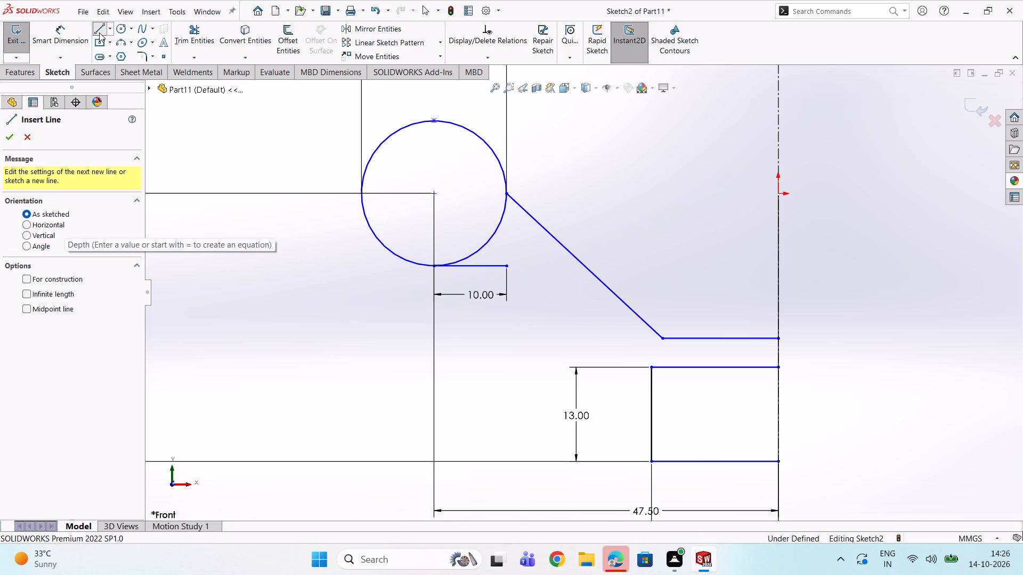
pyautogui.click(521, 245)
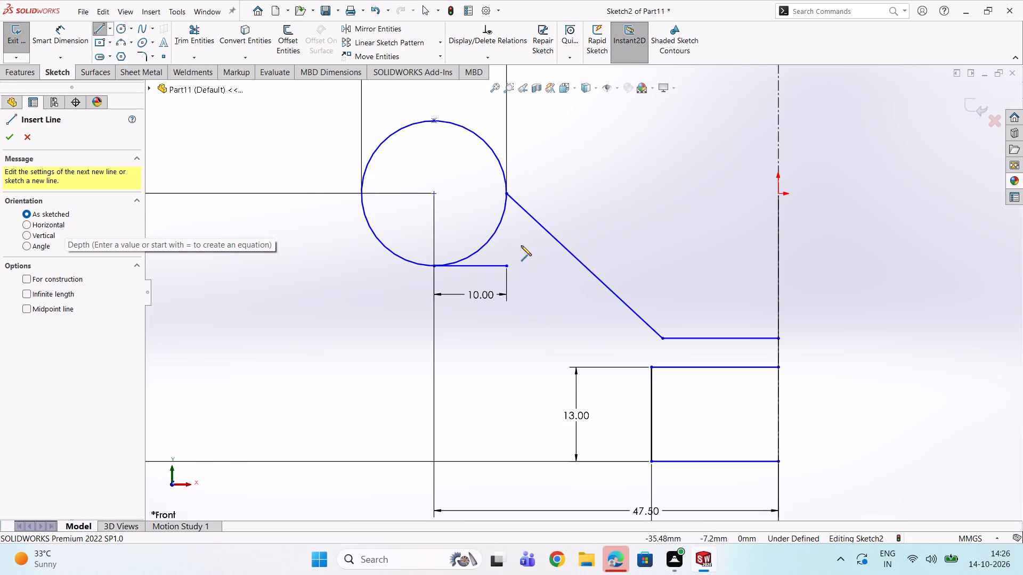
pyautogui.click(653, 368)
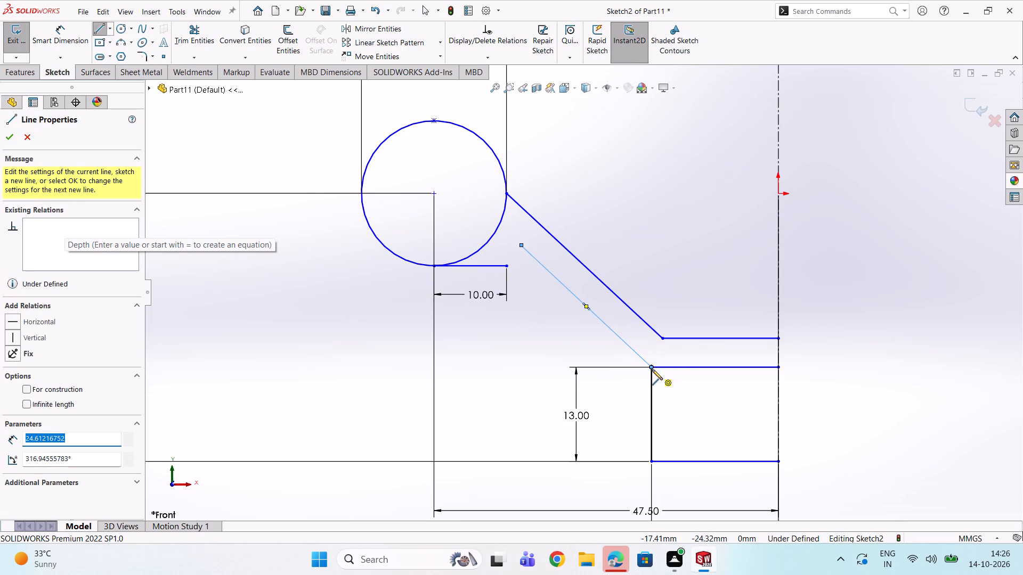
pyautogui.press('Escape')
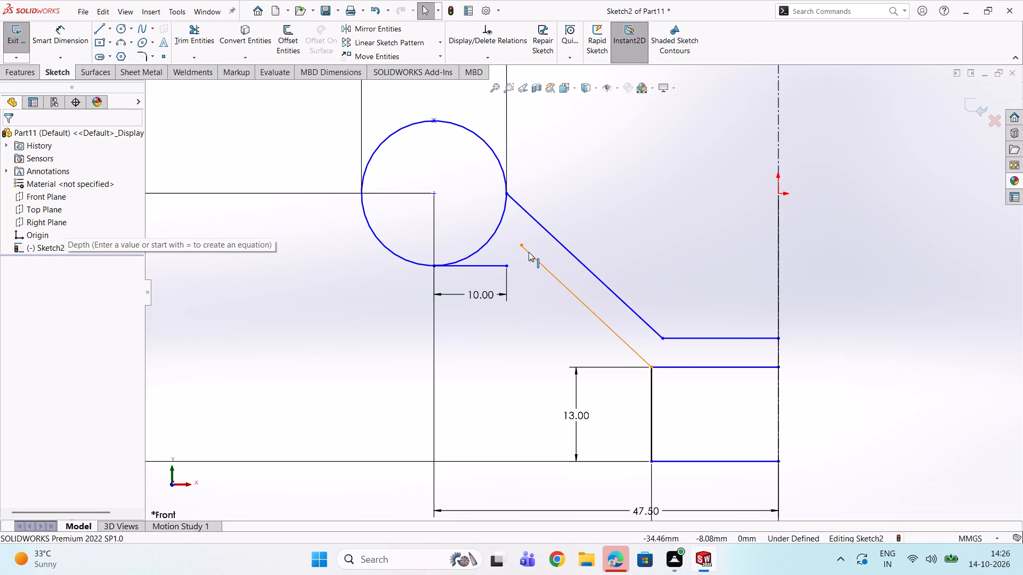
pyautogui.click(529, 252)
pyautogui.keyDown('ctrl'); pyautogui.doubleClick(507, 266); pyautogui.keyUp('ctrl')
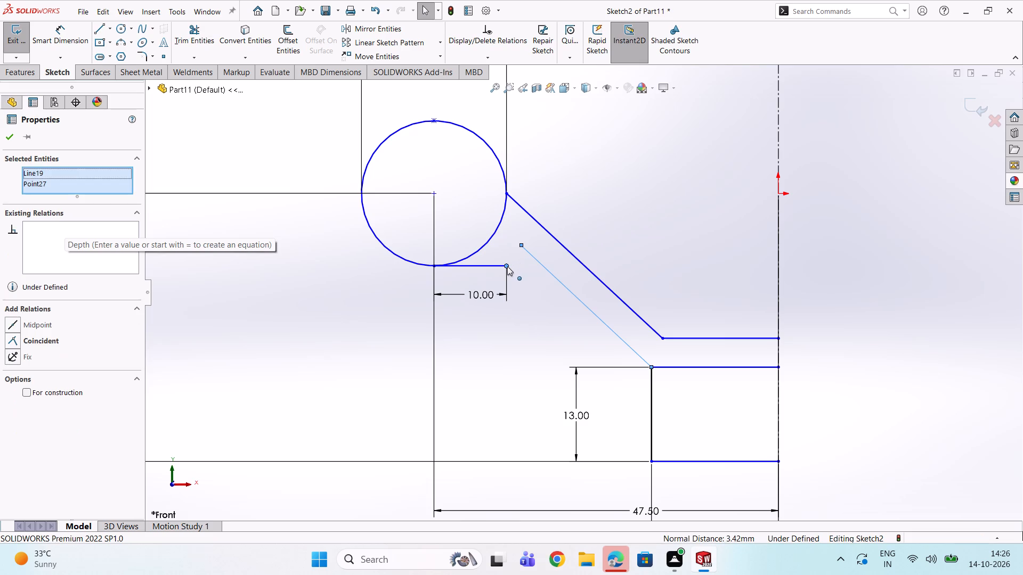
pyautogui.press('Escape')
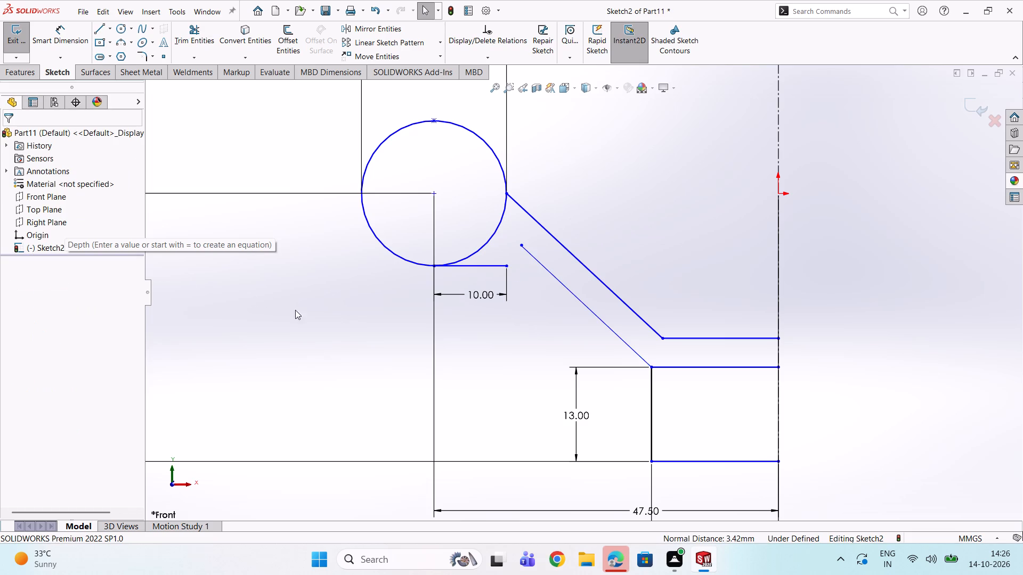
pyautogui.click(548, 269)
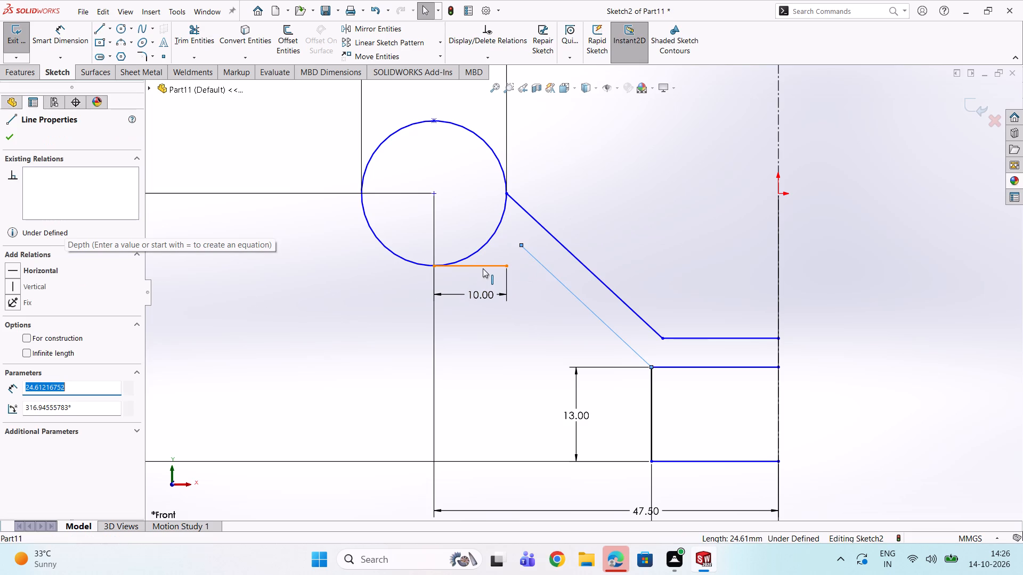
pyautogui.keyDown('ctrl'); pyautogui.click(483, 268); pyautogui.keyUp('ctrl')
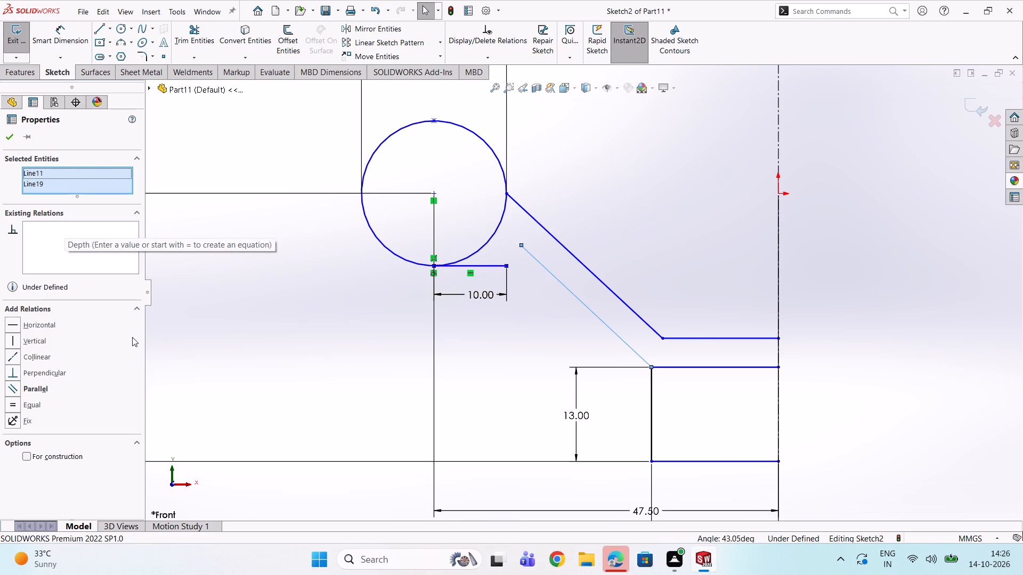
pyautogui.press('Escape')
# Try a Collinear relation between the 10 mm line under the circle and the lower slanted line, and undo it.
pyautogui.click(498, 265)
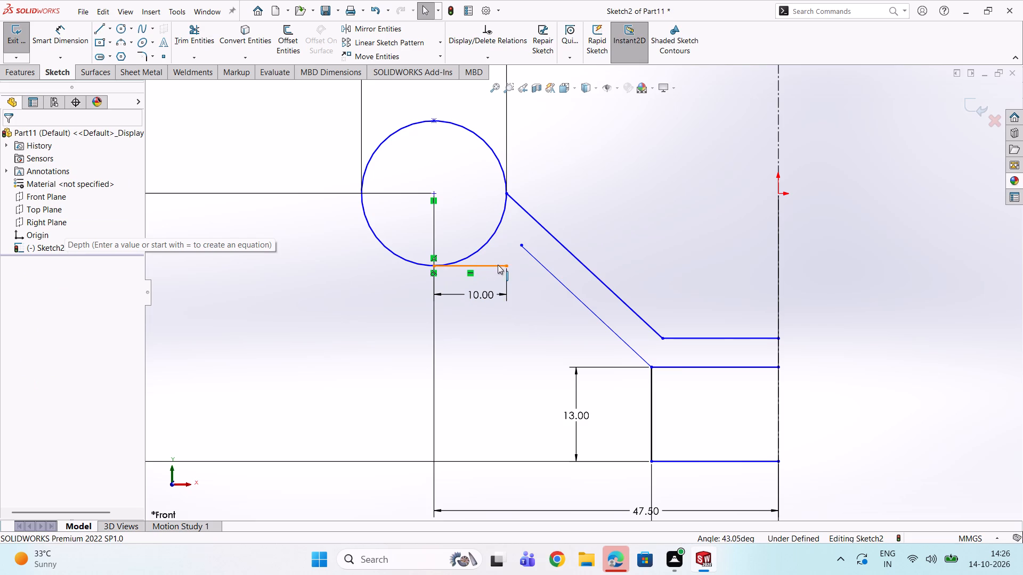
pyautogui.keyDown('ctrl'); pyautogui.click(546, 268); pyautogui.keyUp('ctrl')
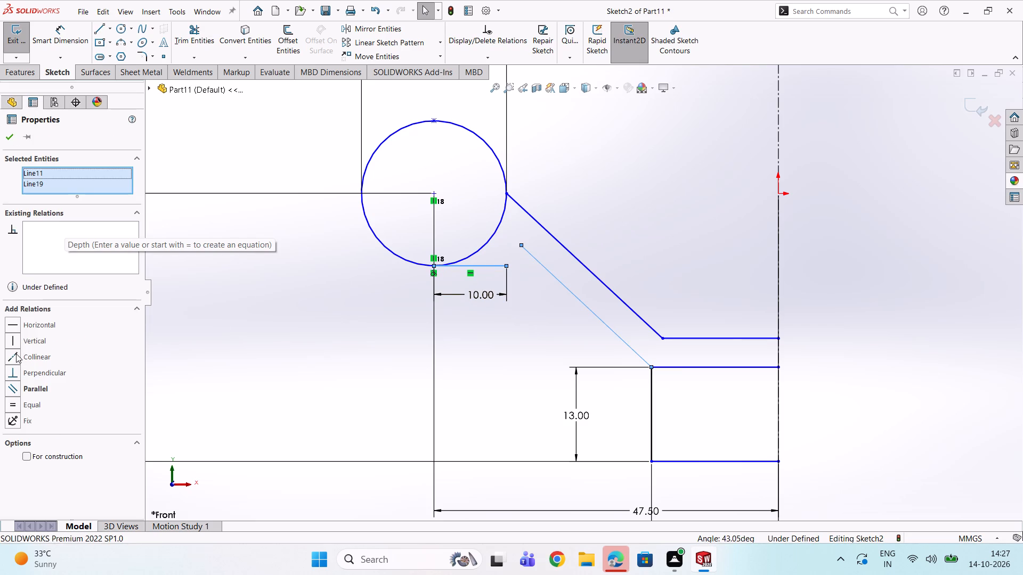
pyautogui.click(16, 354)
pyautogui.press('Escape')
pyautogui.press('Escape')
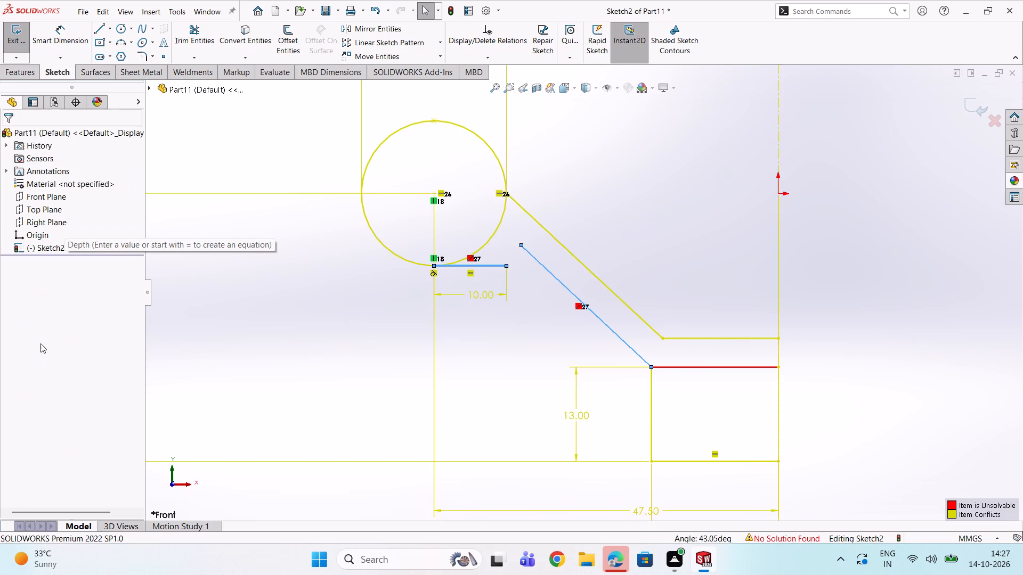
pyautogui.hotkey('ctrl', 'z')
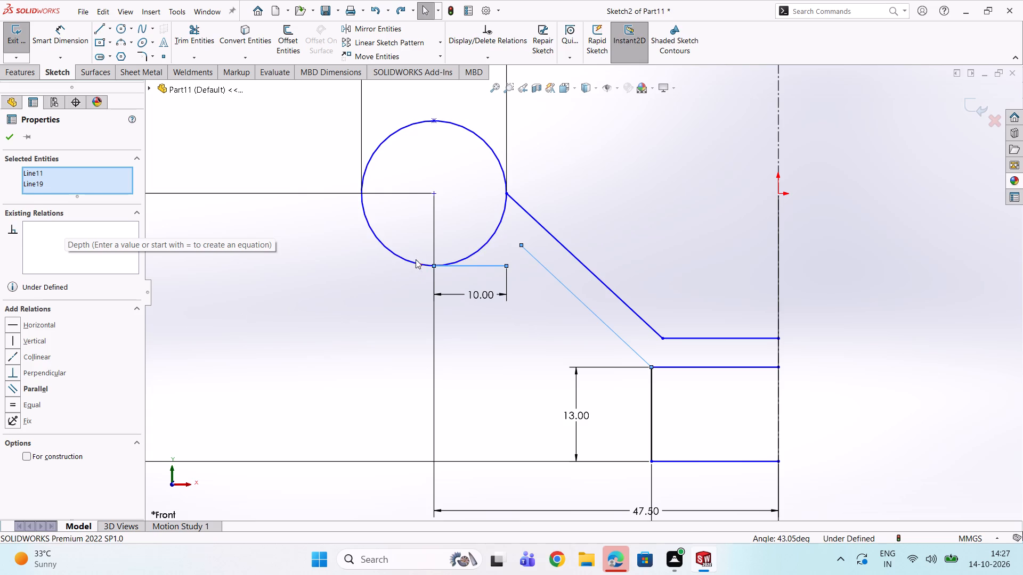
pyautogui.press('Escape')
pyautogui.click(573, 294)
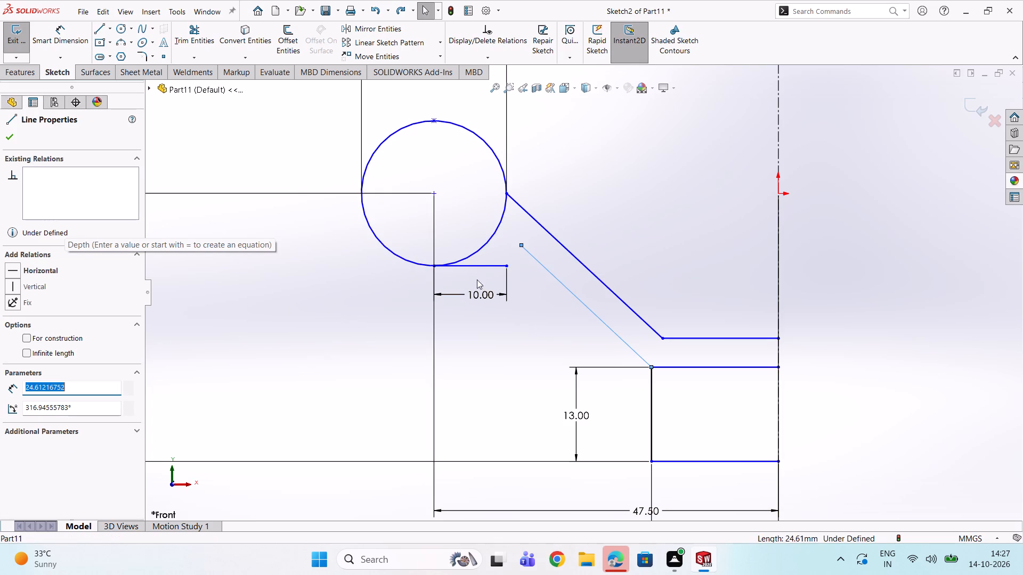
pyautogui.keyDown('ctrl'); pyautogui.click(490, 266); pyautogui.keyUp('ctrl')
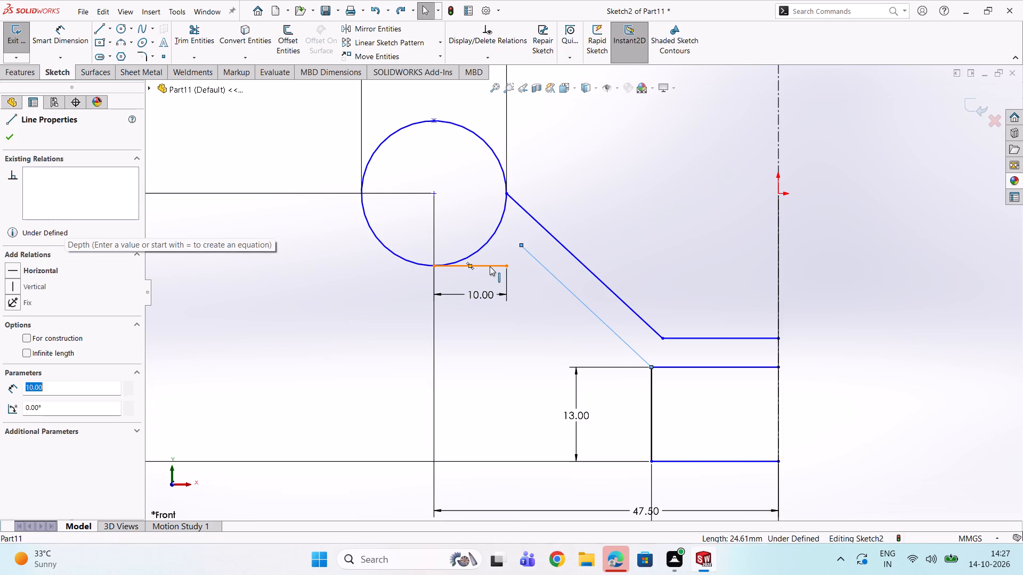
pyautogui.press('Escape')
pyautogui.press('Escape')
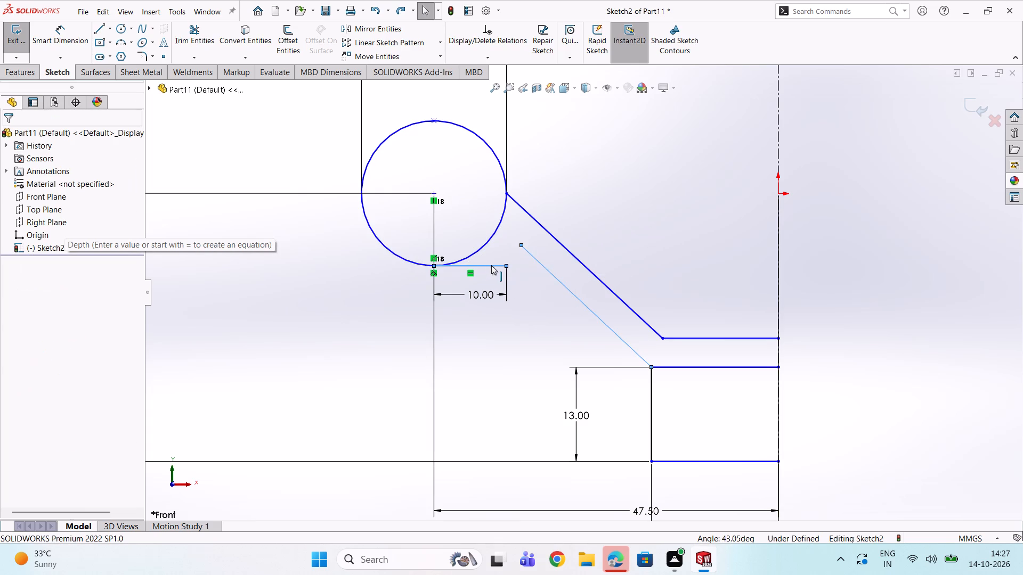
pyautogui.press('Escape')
# Delete the lower slanted line that runs from the free point to the rectangular profile's upper outer corner.
pyautogui.scroll(1, 545, 272)
pyautogui.click(531, 253)
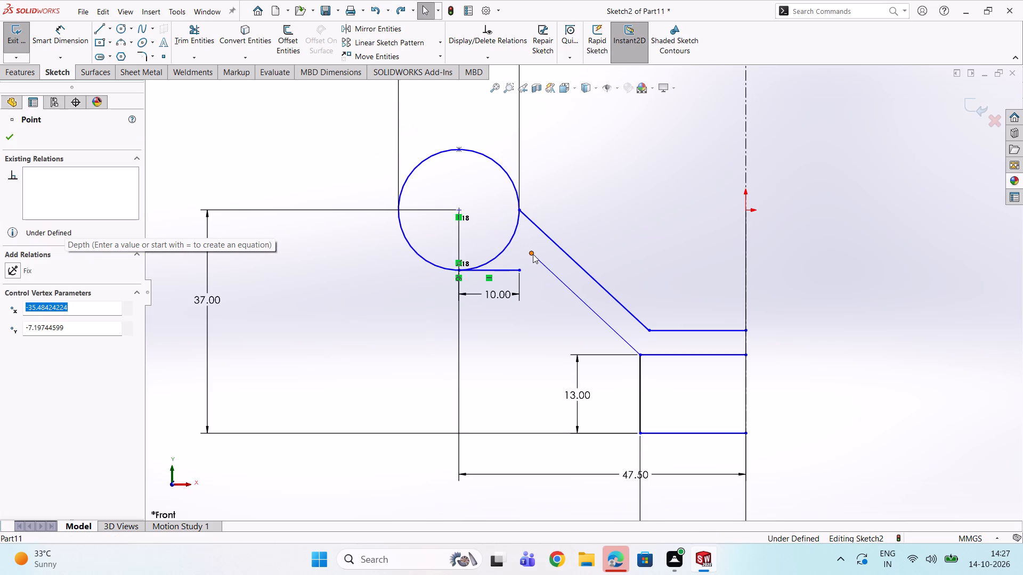
pyautogui.press('Delete')
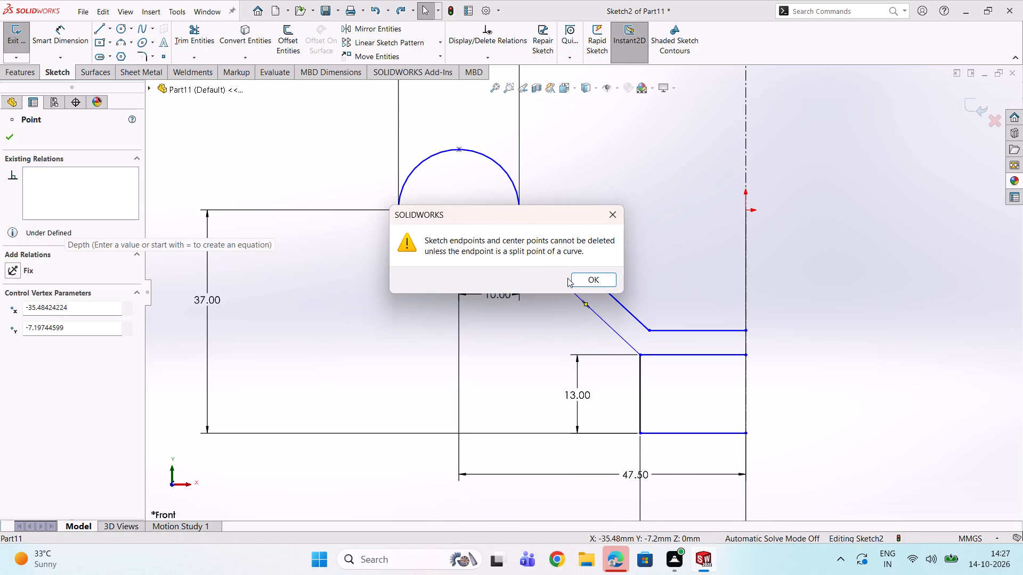
pyautogui.click(580, 278)
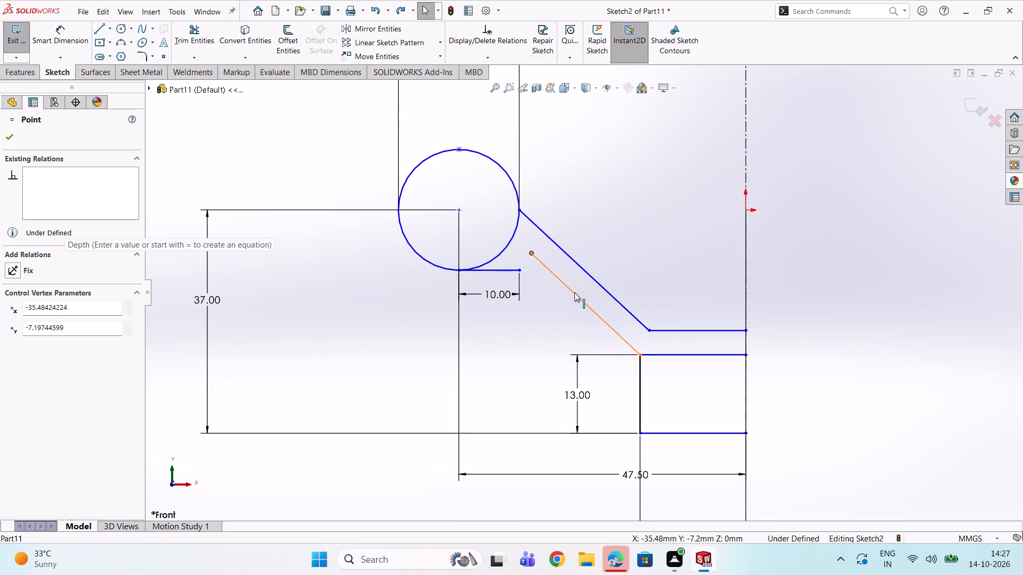
pyautogui.click(574, 292)
pyautogui.press('Delete')
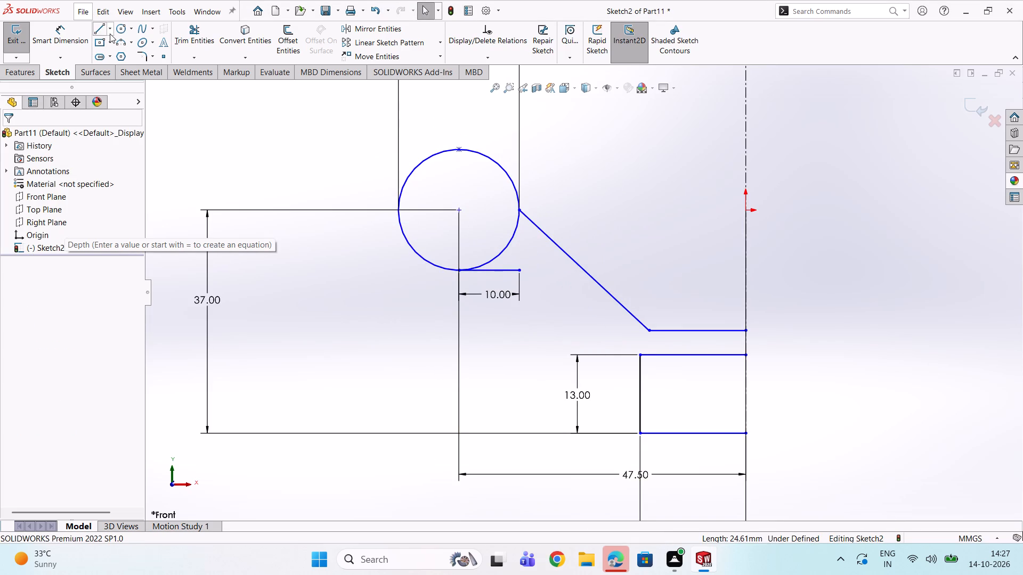
# Sketch a slanted line about 24.4 mm long from the 10 mm line's free end to the rectangular profile's upper outer corner.
pyautogui.click(102, 28)
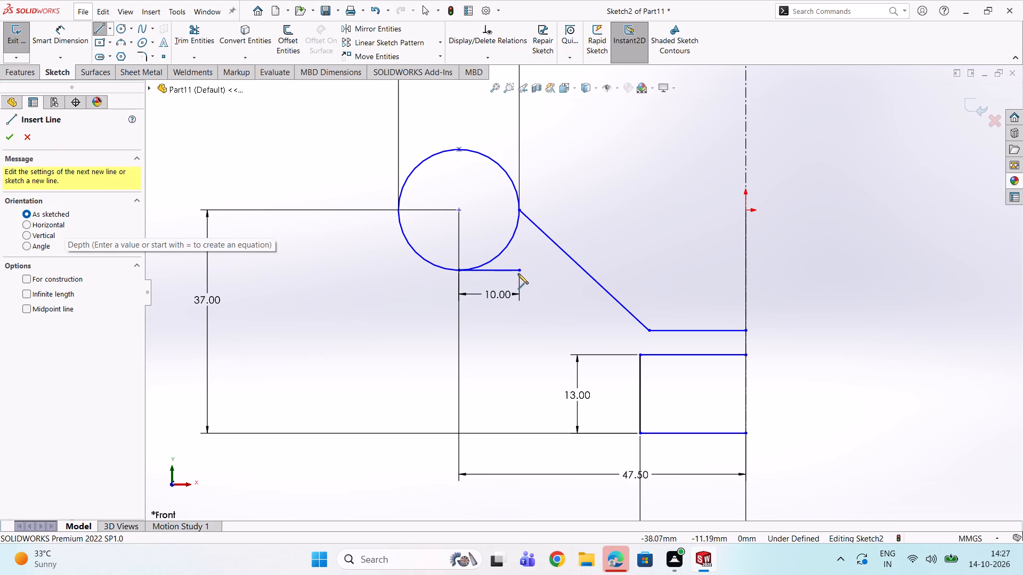
pyautogui.doubleClick(639, 357)
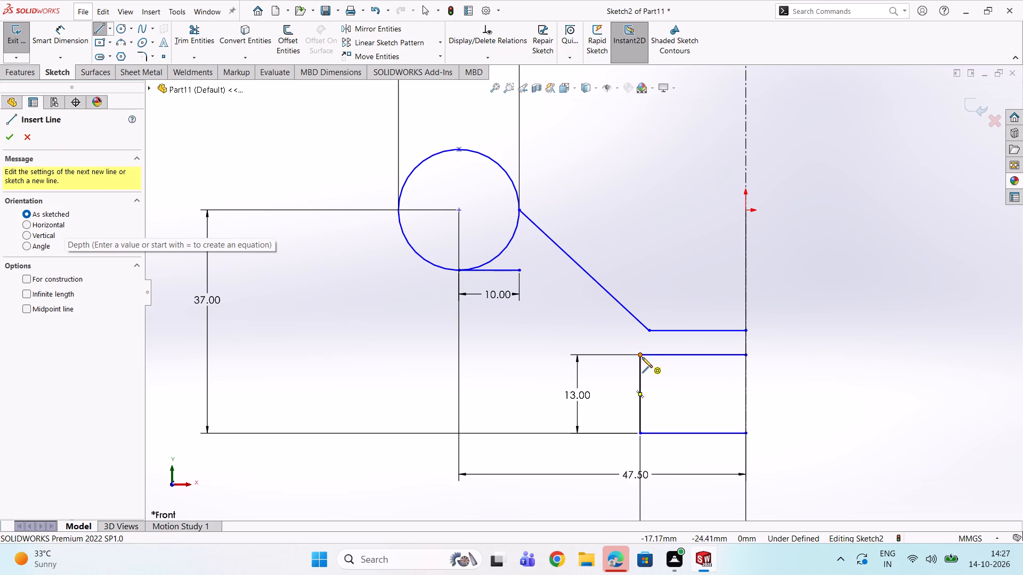
pyautogui.click(642, 355)
pyautogui.click(641, 355)
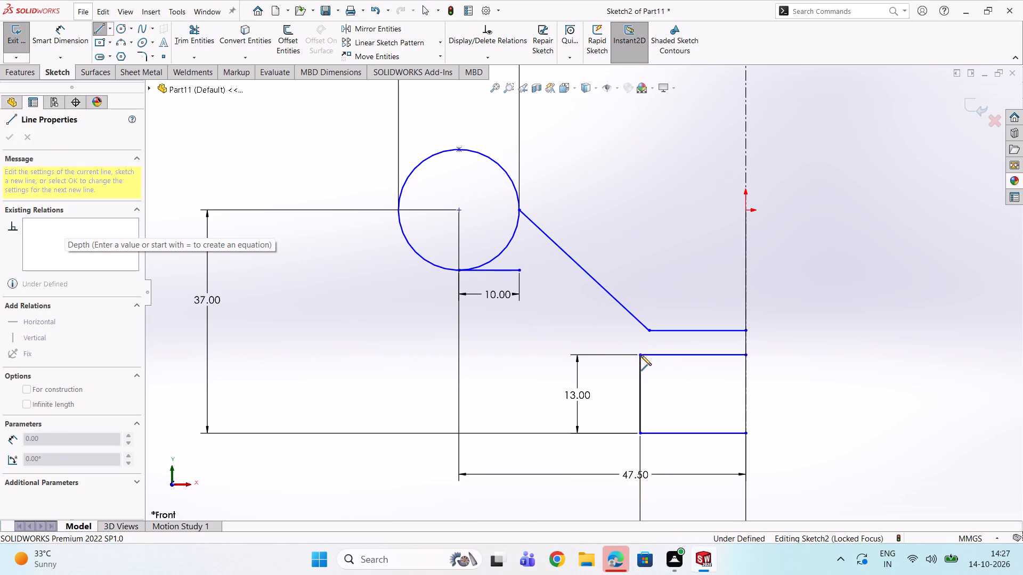
pyautogui.doubleClick(639, 354)
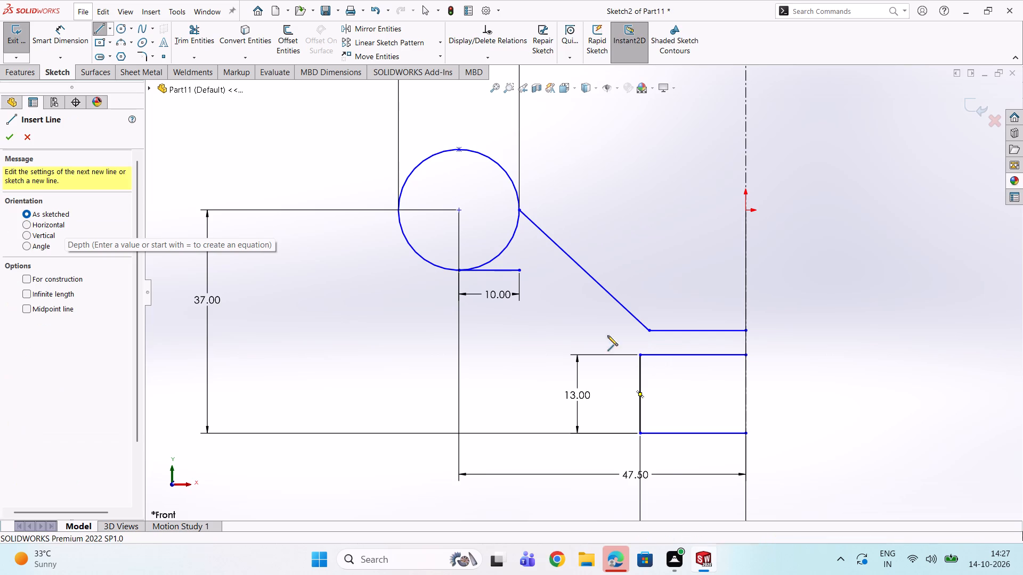
pyautogui.click(519, 270)
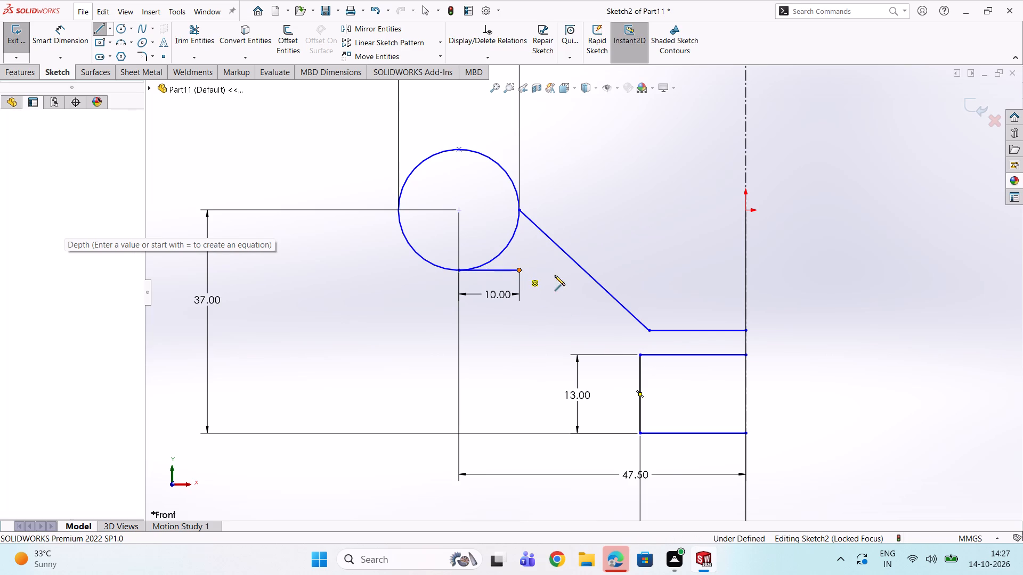
pyautogui.click(639, 353)
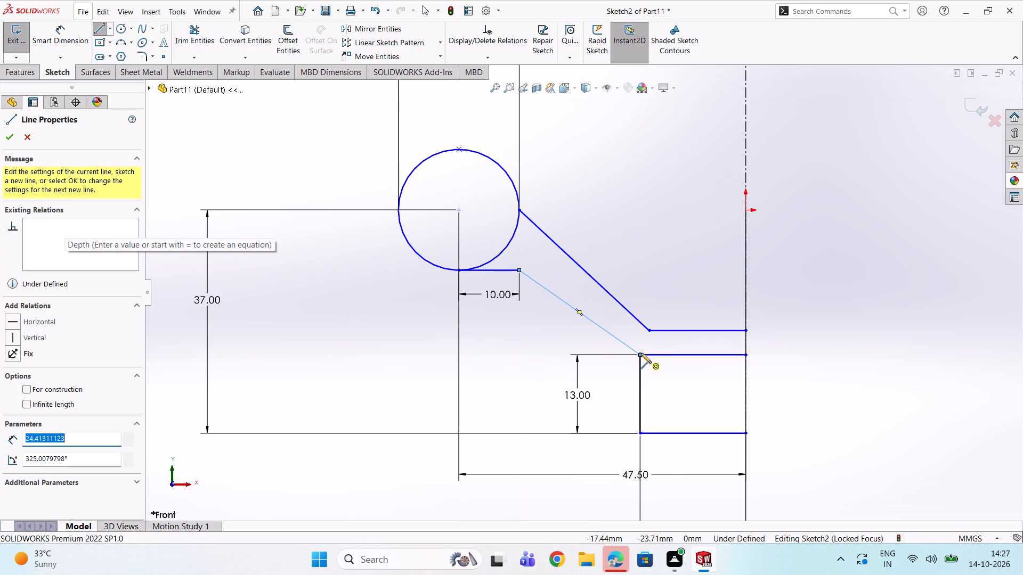
pyautogui.press('Escape')
# Set the horizontal distance between the circle's centre and the centerline to 95/2 mm.
pyautogui.scroll(2, 600, 307)
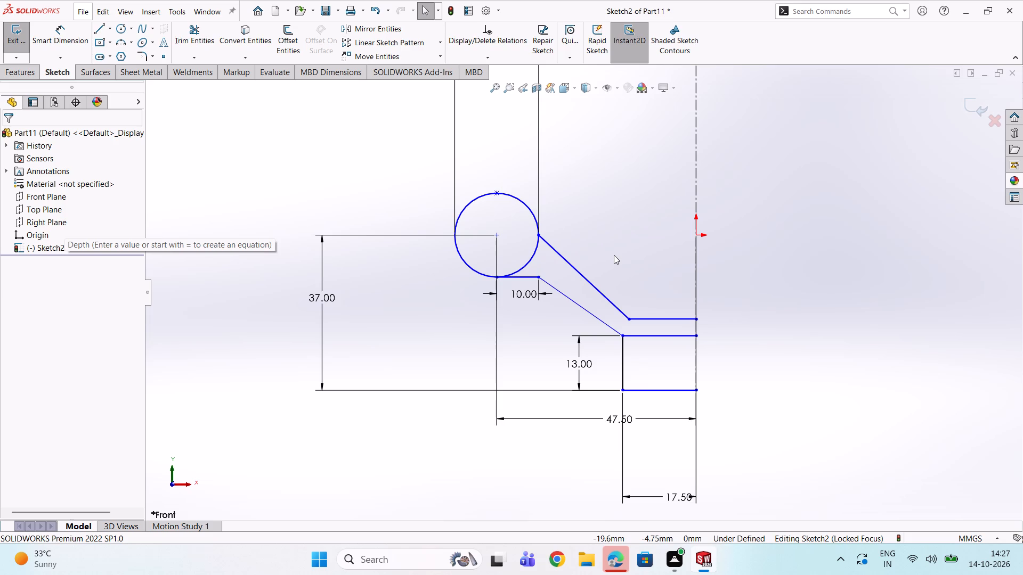
pyautogui.scroll(1, 611, 264)
pyautogui.scroll(-1, 564, 300)
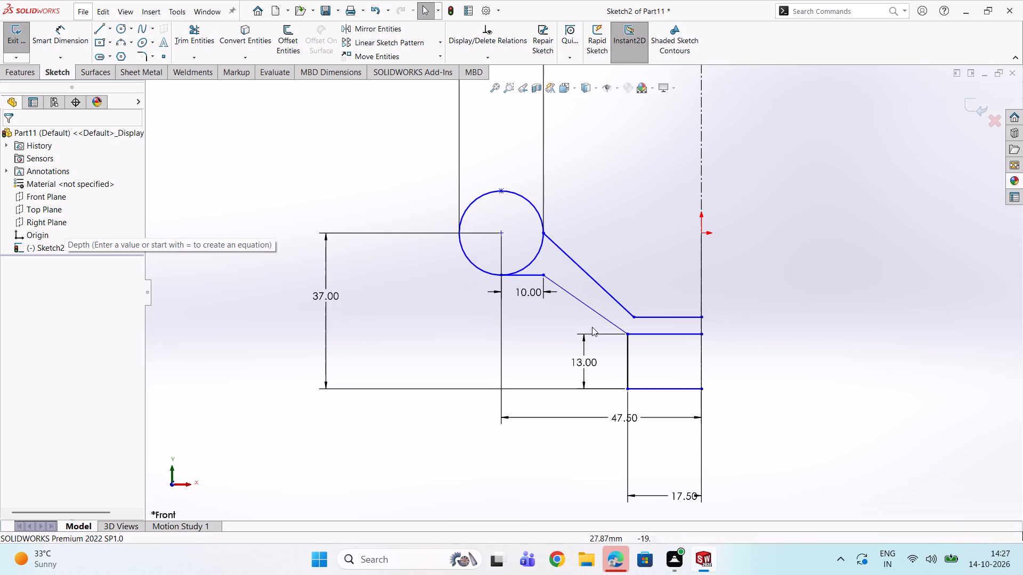
pyautogui.scroll(-3, 607, 417)
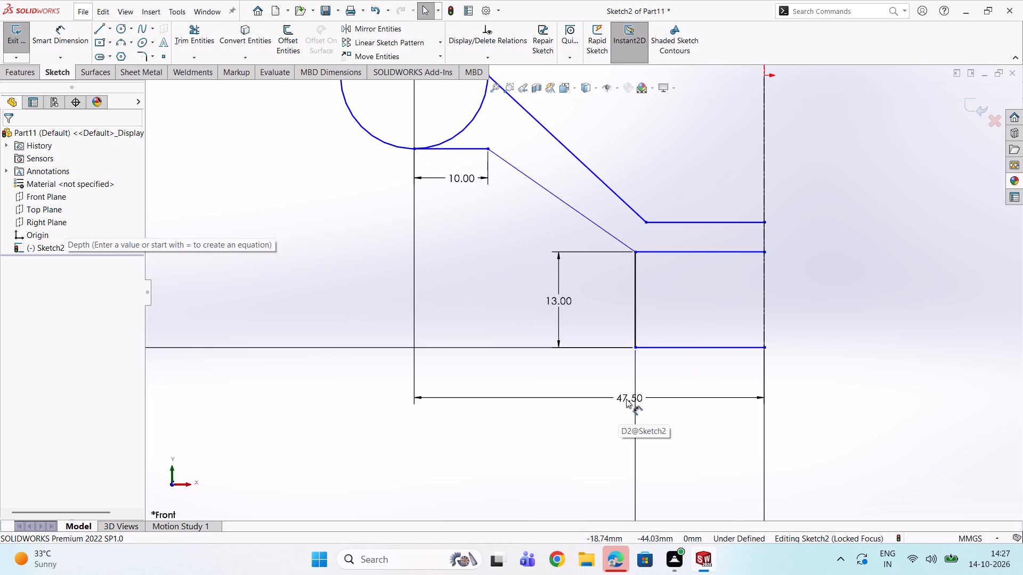
pyautogui.click(626, 399)
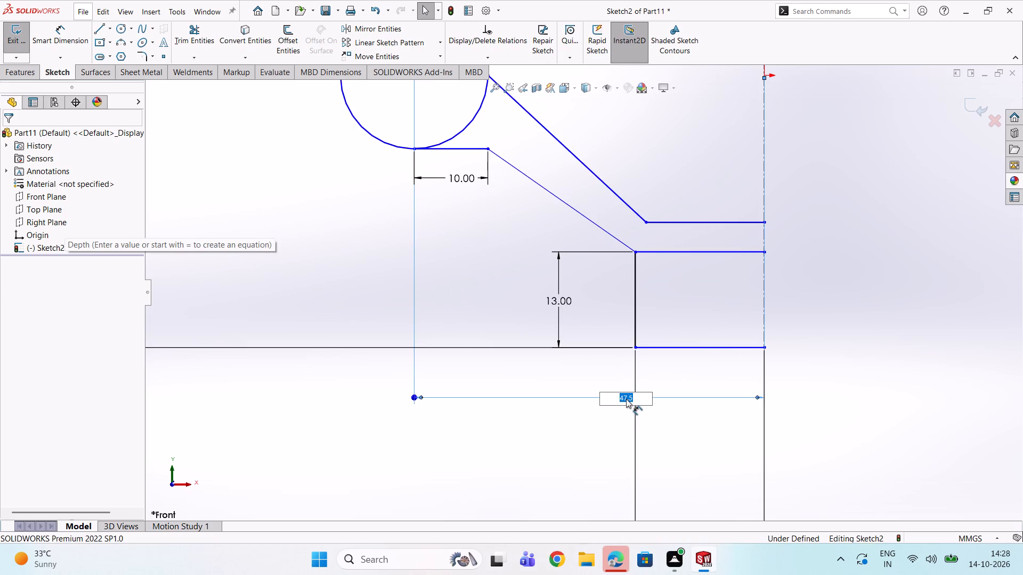
pyautogui.press('9')
pyautogui.press('5')
pyautogui.write('/2')
pyautogui.press('Return')
pyautogui.scroll(4, 627, 401)
pyautogui.press('Escape')
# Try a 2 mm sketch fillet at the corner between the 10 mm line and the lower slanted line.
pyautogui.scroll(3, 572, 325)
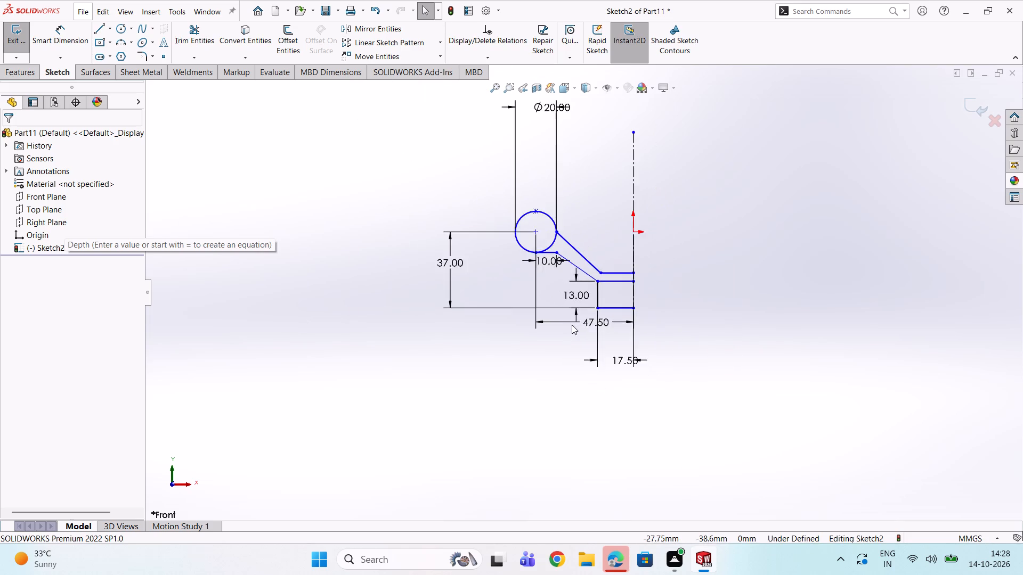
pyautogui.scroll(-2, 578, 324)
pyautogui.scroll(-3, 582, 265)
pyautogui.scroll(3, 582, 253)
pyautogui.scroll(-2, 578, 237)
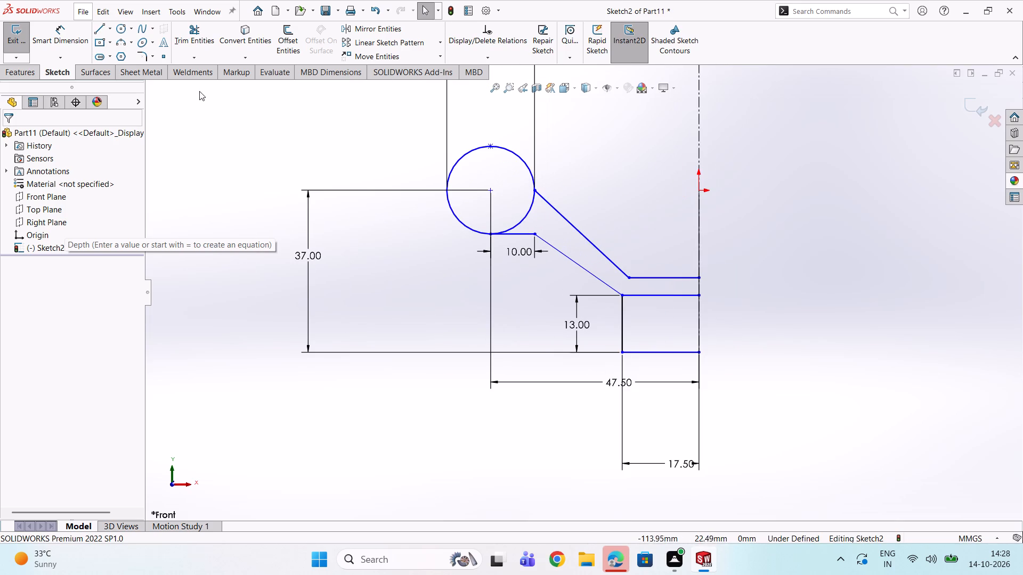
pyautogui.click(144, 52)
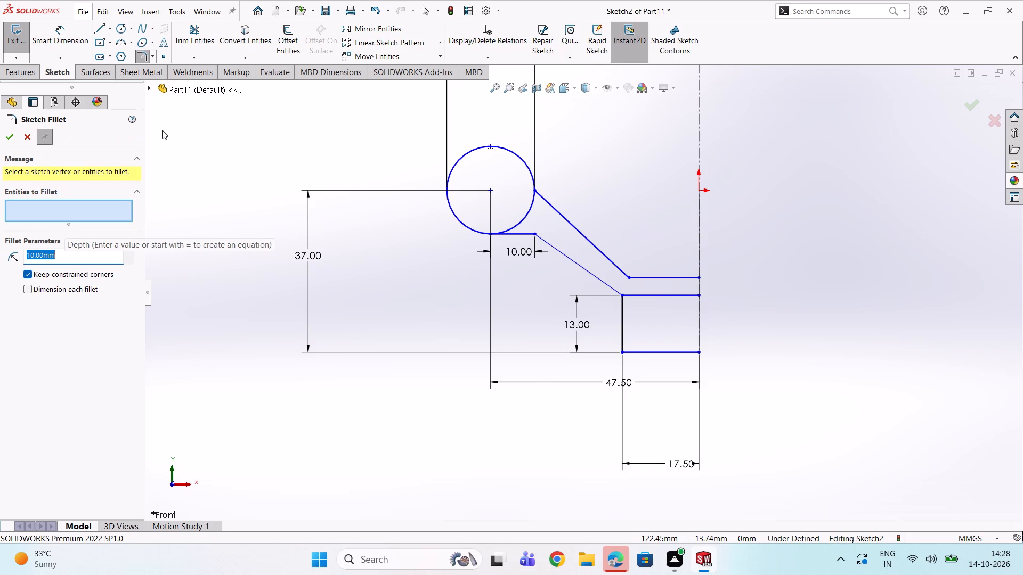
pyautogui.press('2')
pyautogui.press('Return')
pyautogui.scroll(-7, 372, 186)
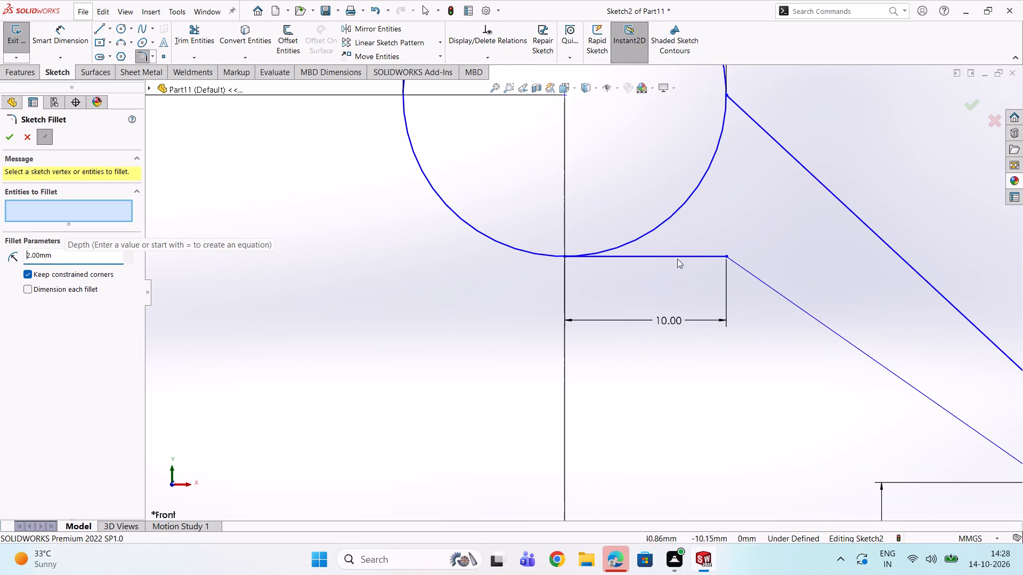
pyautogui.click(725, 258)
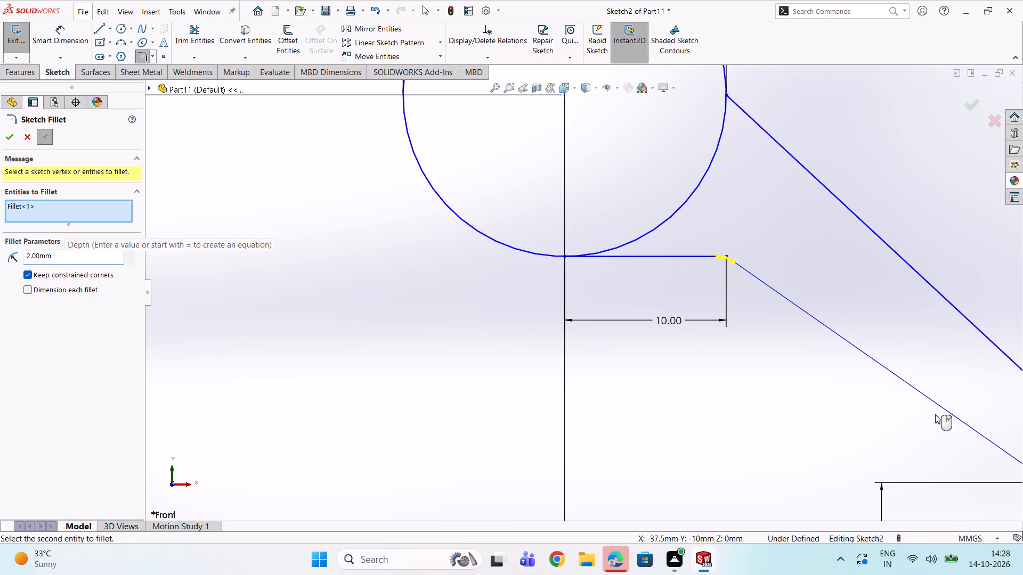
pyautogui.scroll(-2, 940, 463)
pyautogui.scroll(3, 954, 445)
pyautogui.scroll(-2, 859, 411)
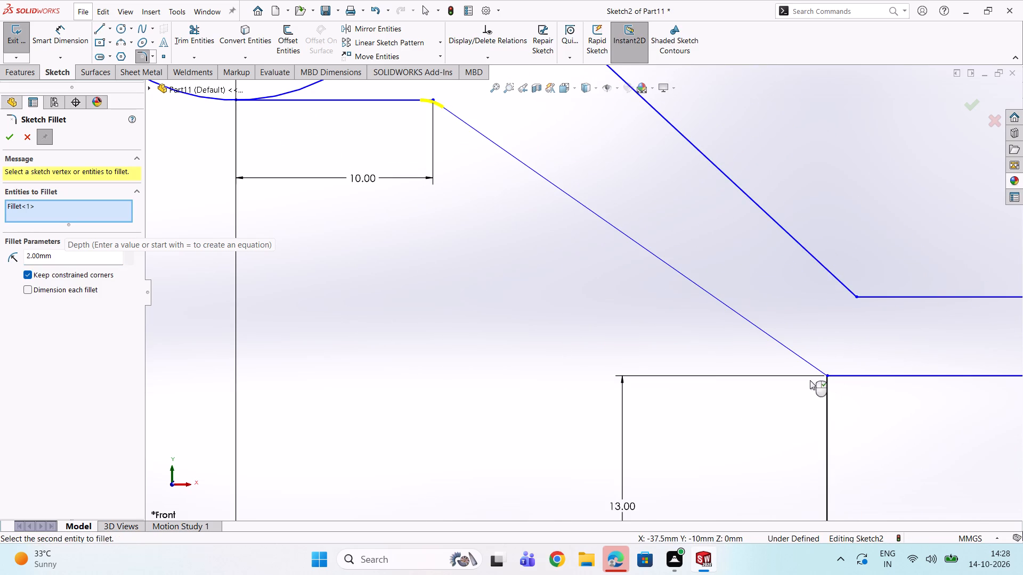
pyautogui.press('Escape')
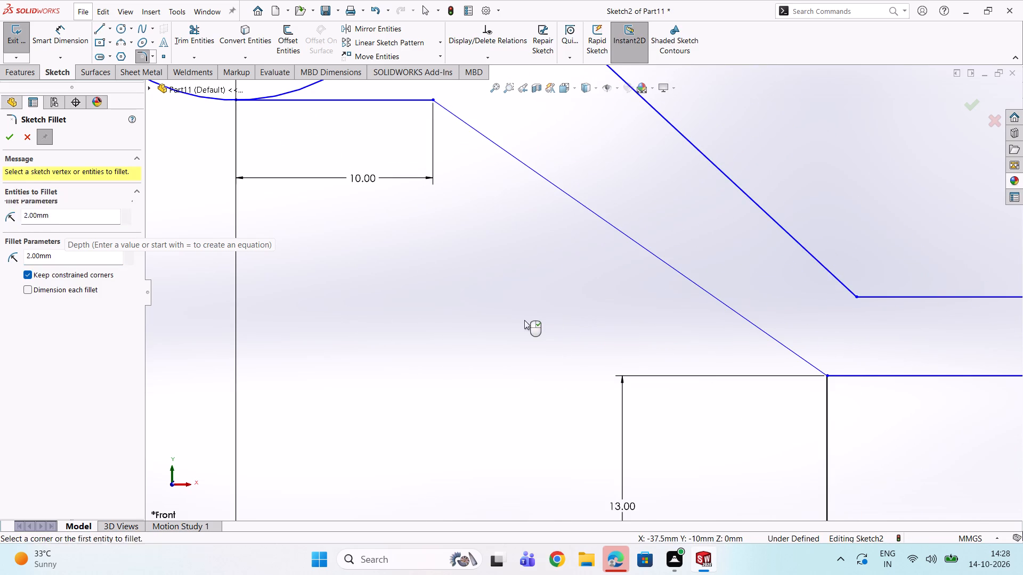
# Trim away the upper horizontal edge of the 17.5 by 13 mm hub profile.
pyautogui.scroll(3, 678, 345)
pyautogui.scroll(2, 776, 395)
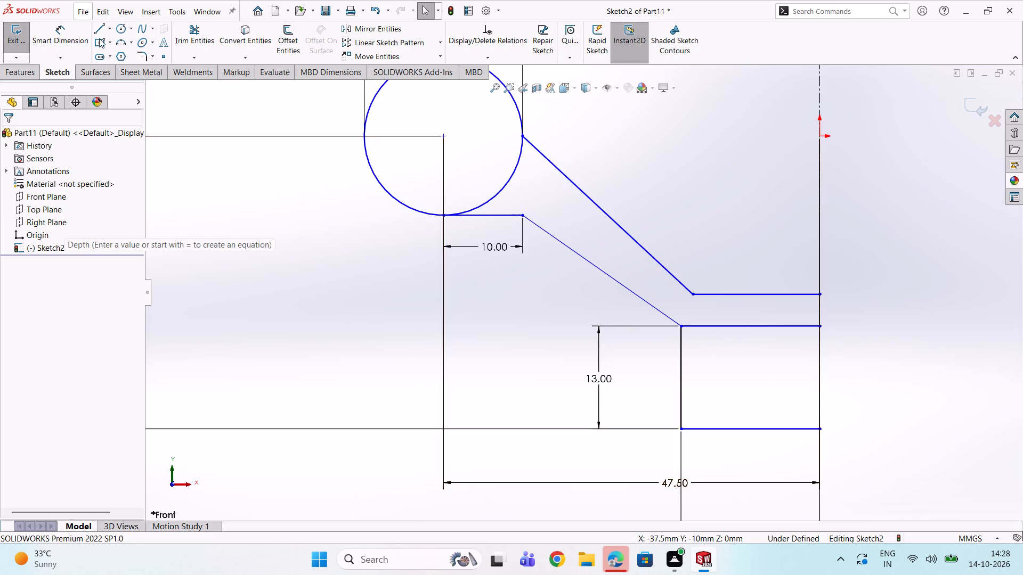
pyautogui.click(190, 33)
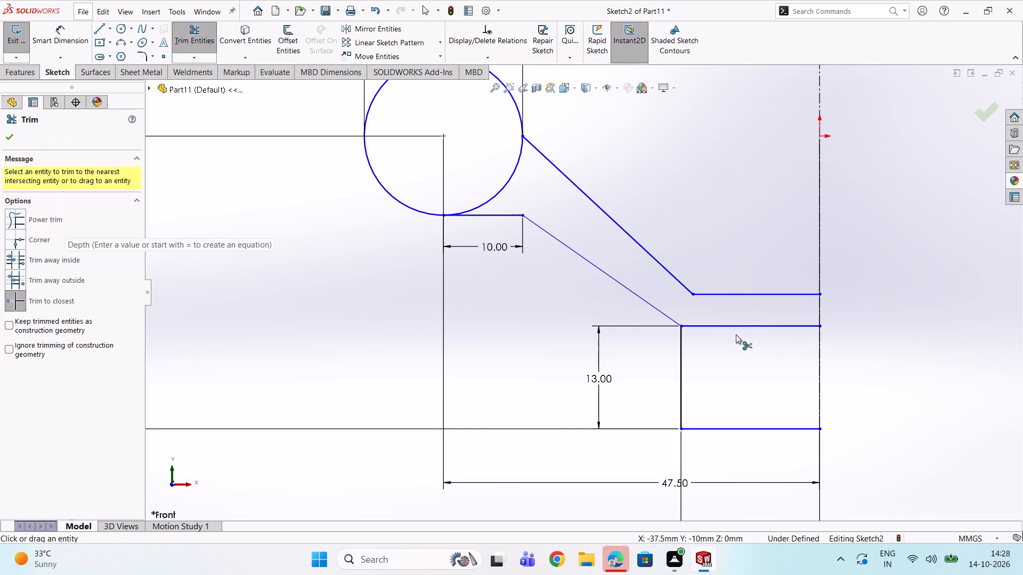
pyautogui.click(732, 328)
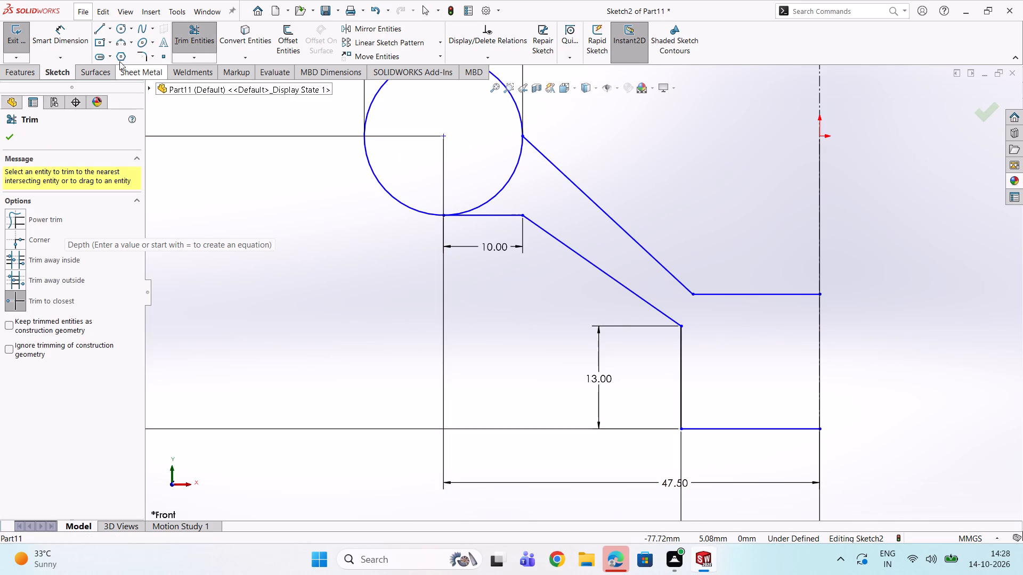
# Add 2 mm sketch fillets at both ends of the lower slanted line, at the hub side and the 10 mm line.
pyautogui.click(140, 54)
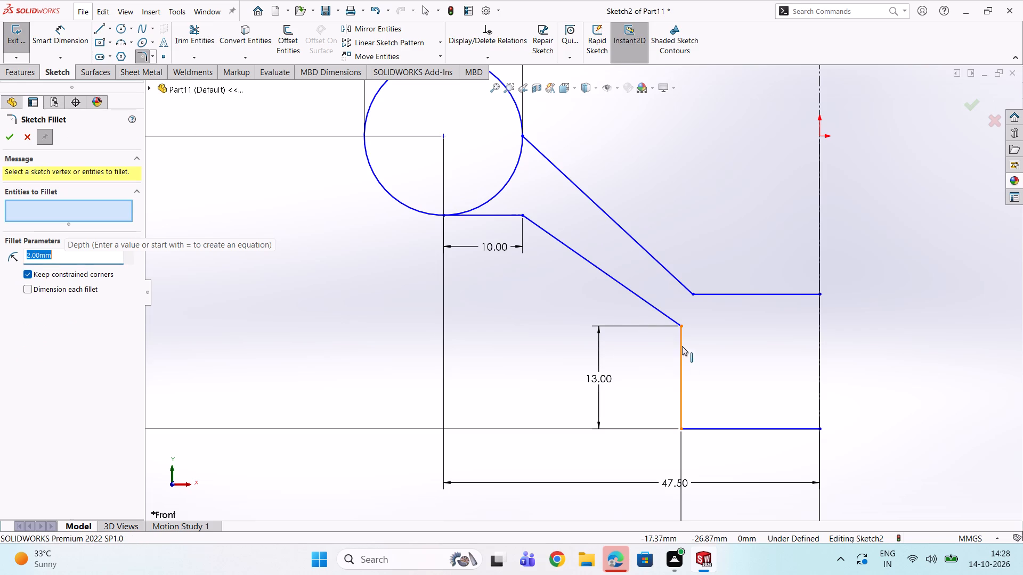
pyautogui.click(682, 326)
pyautogui.scroll(-4, 691, 323)
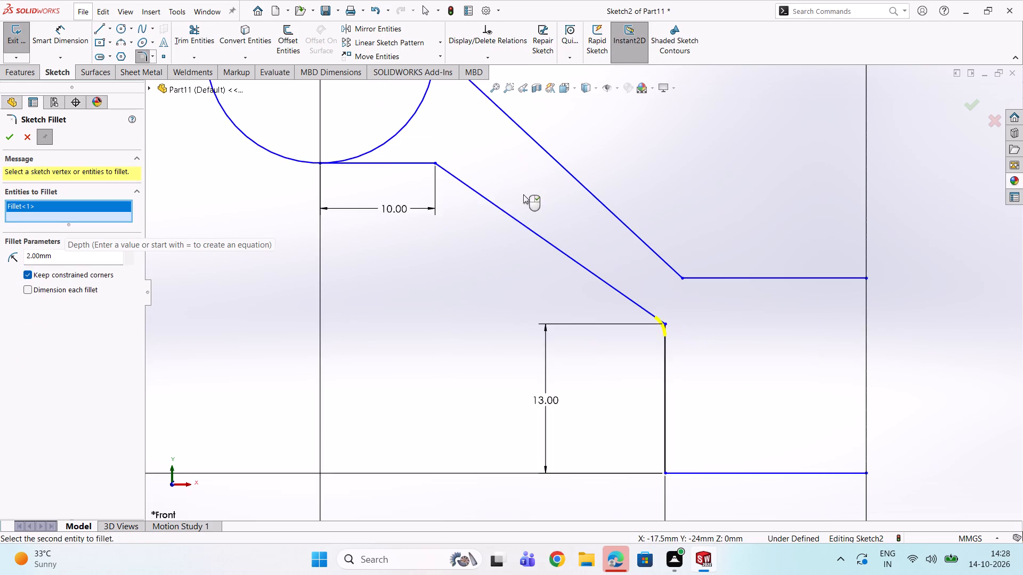
pyautogui.scroll(-2, 386, 140)
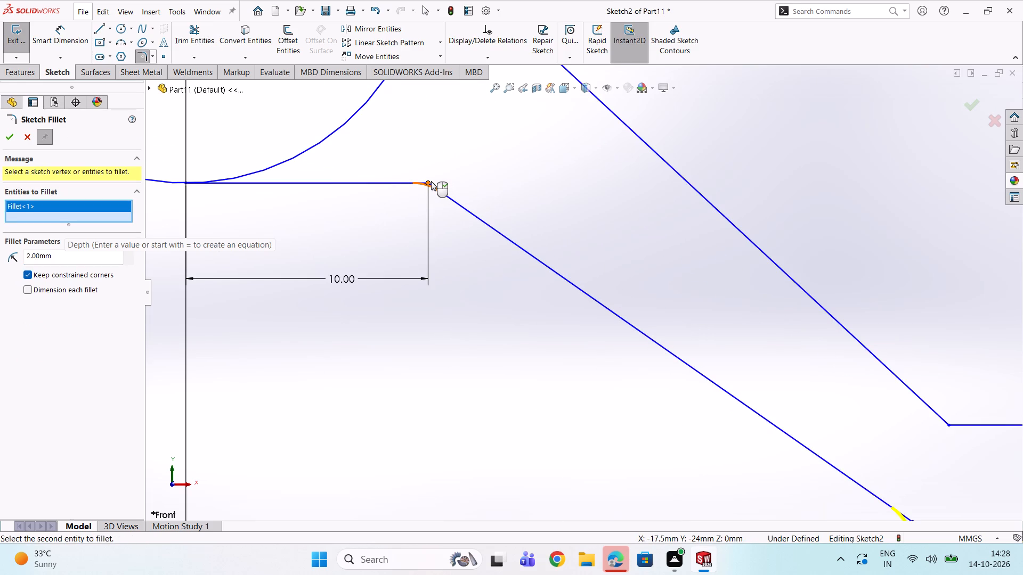
pyautogui.click(431, 181)
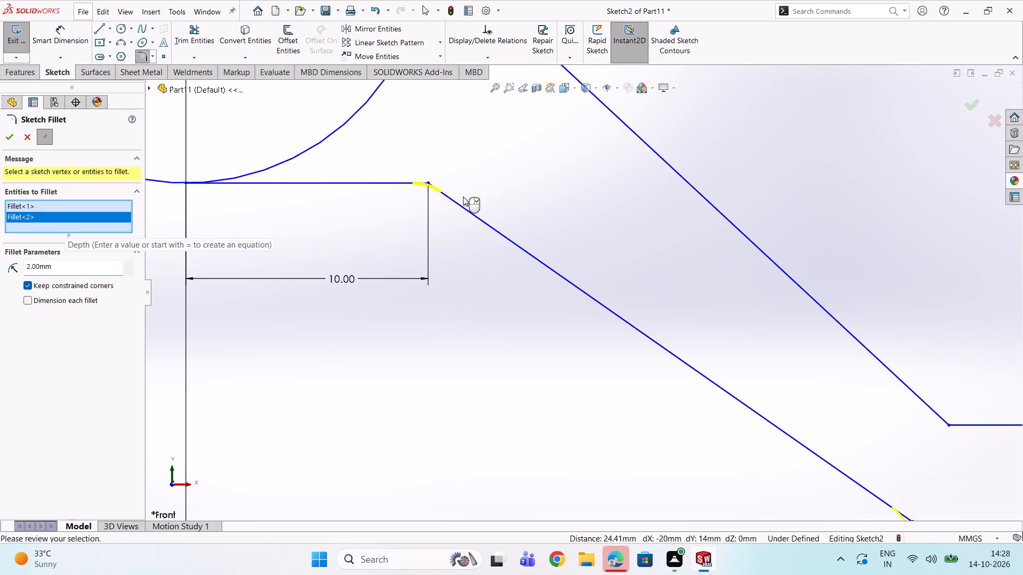
pyautogui.click(12, 139)
# Sketch a center rectangle about 13.7 by 12.75 mm on the centerline, centred just below the inner end of the hub's bottom edge.
pyautogui.scroll(3, 487, 270)
pyautogui.scroll(-3, 652, 349)
pyautogui.scroll(6, 716, 368)
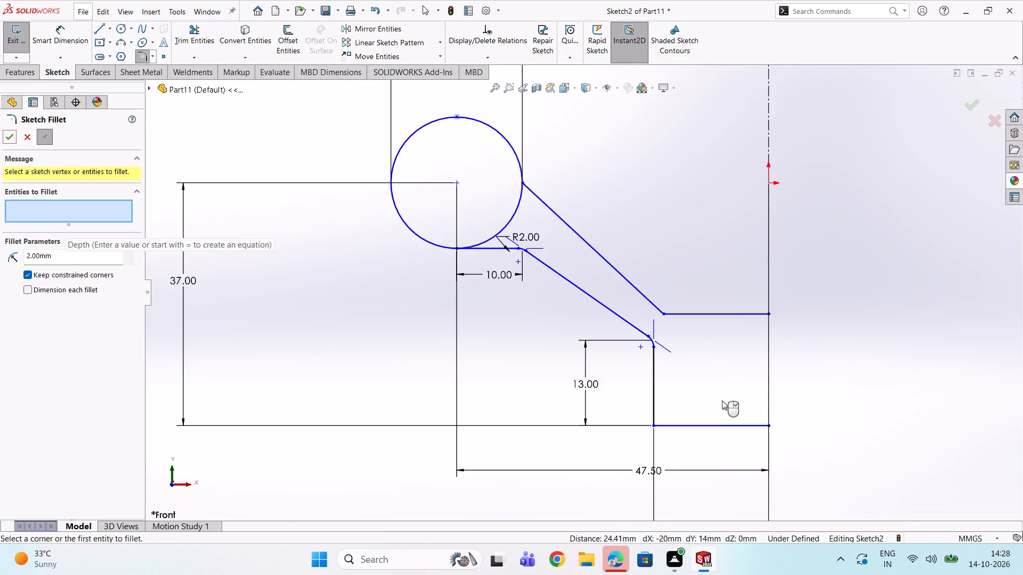
pyautogui.scroll(2, 722, 400)
pyautogui.scroll(-4, 606, 333)
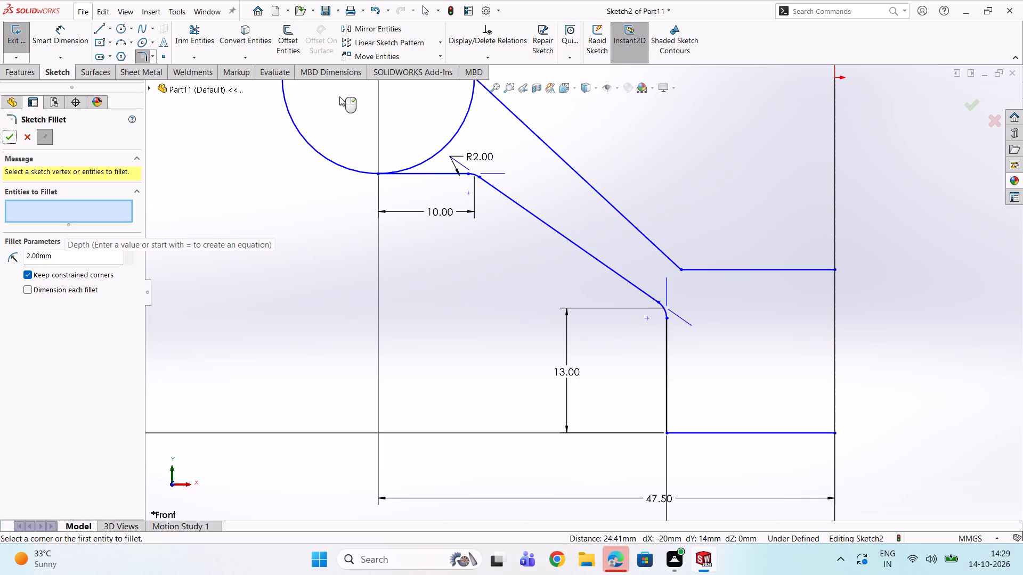
pyautogui.click(99, 42)
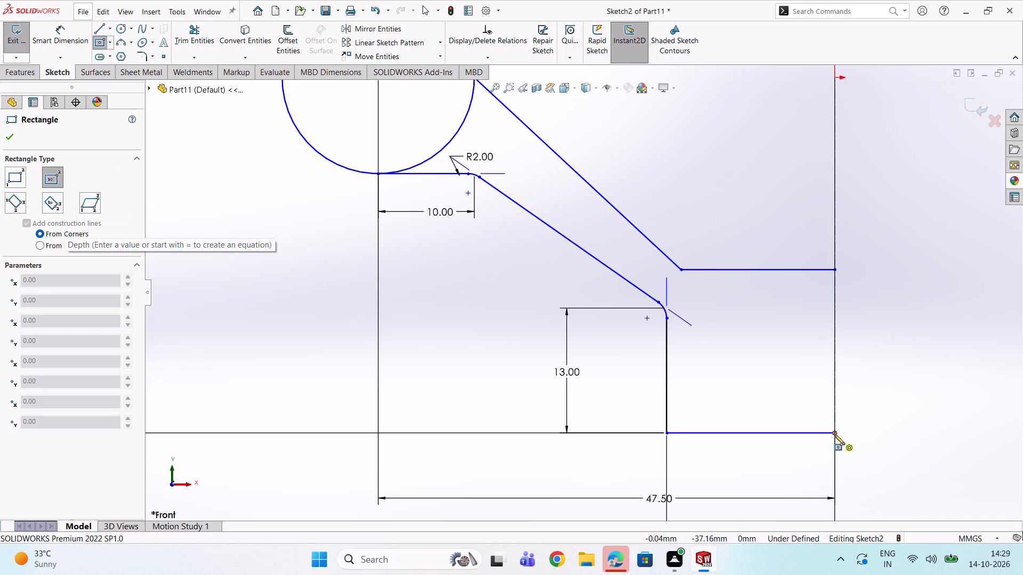
pyautogui.click(834, 432)
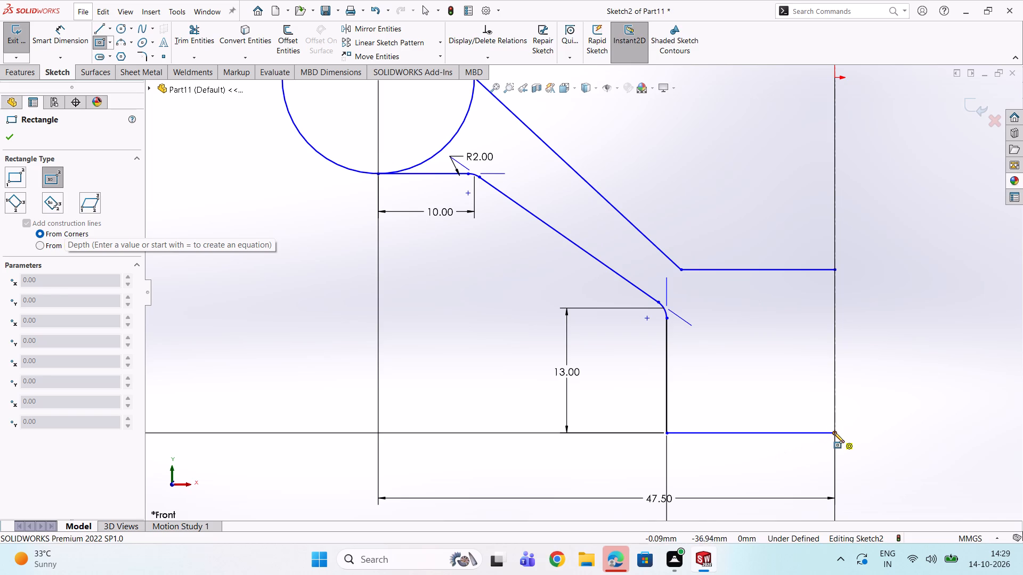
pyautogui.click(834, 439)
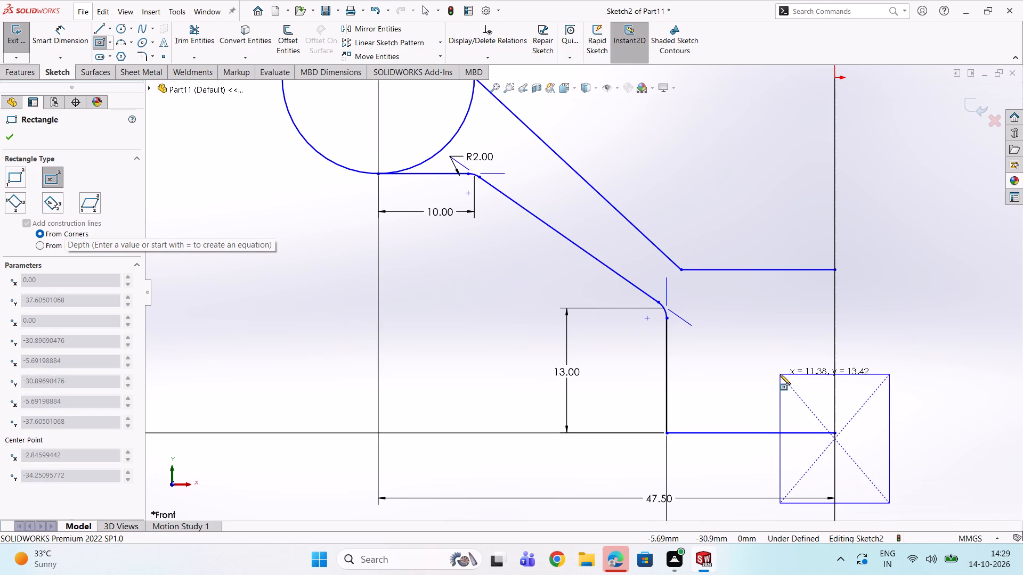
pyautogui.click(769, 377)
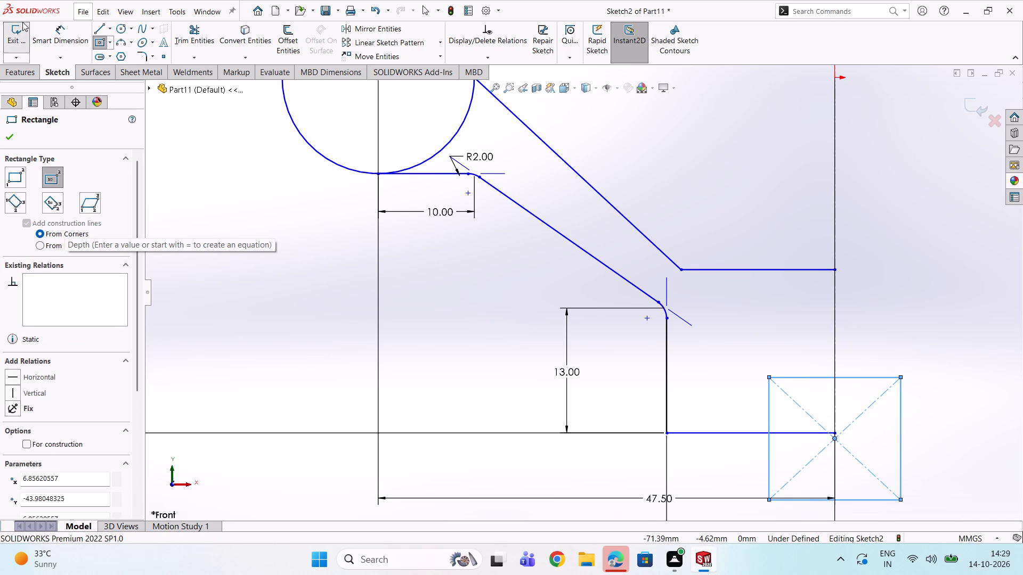
# Trim the new rectangle's sides below the hub's bottom edge and beyond the centerline, keeping only the part inside the hub.
pyautogui.click(189, 30)
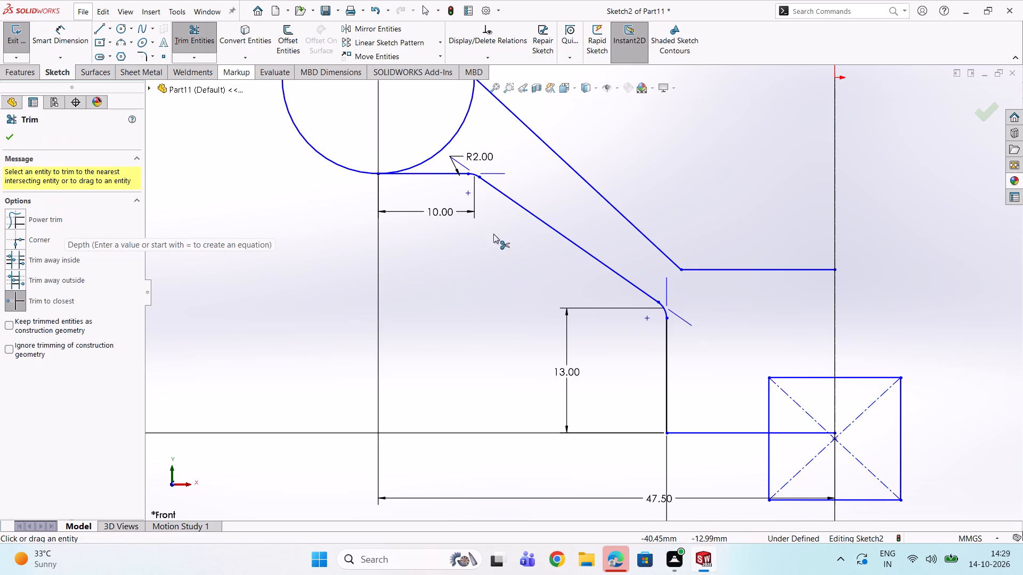
pyautogui.click(770, 467)
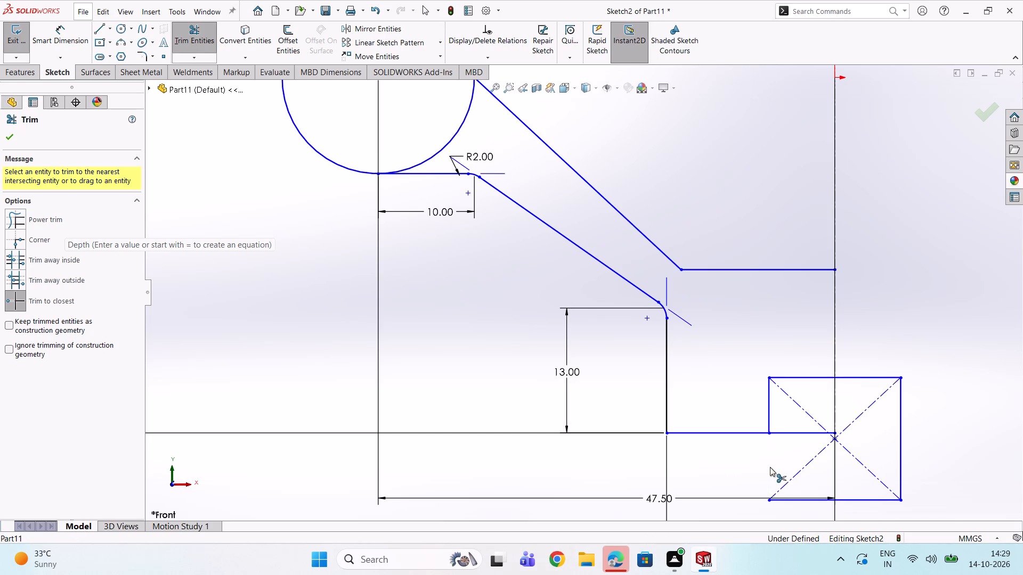
pyautogui.click(810, 497)
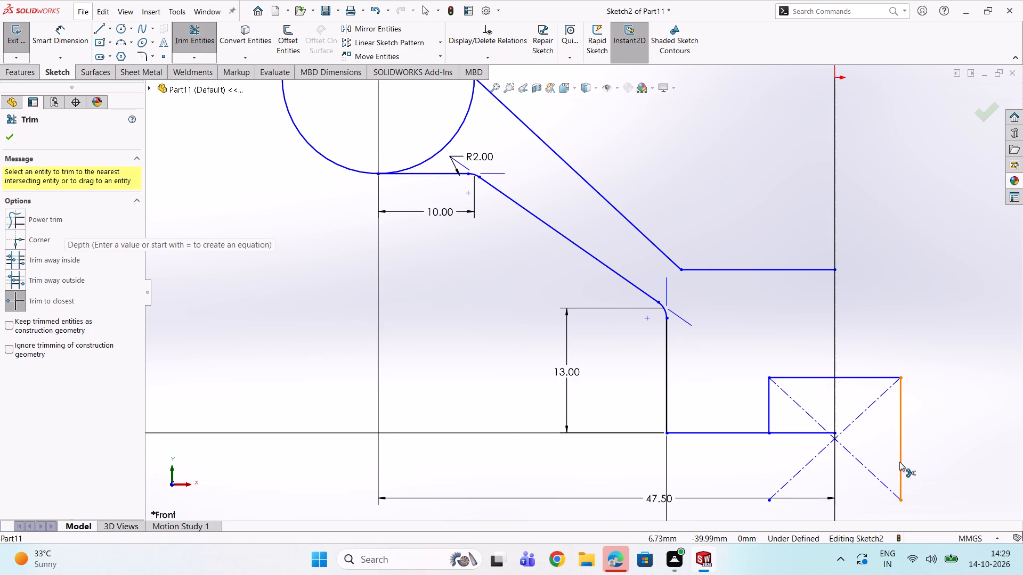
pyautogui.click(899, 462)
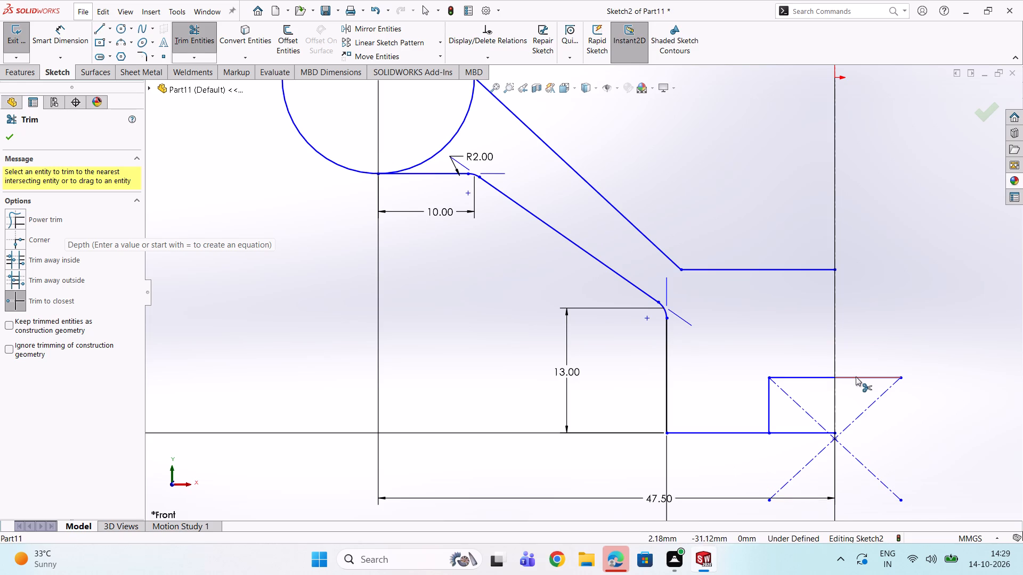
pyautogui.click(856, 376)
pyautogui.press('Escape')
# Delete the two diagonal construction lines left over from the center rectangle.
pyautogui.click(809, 414)
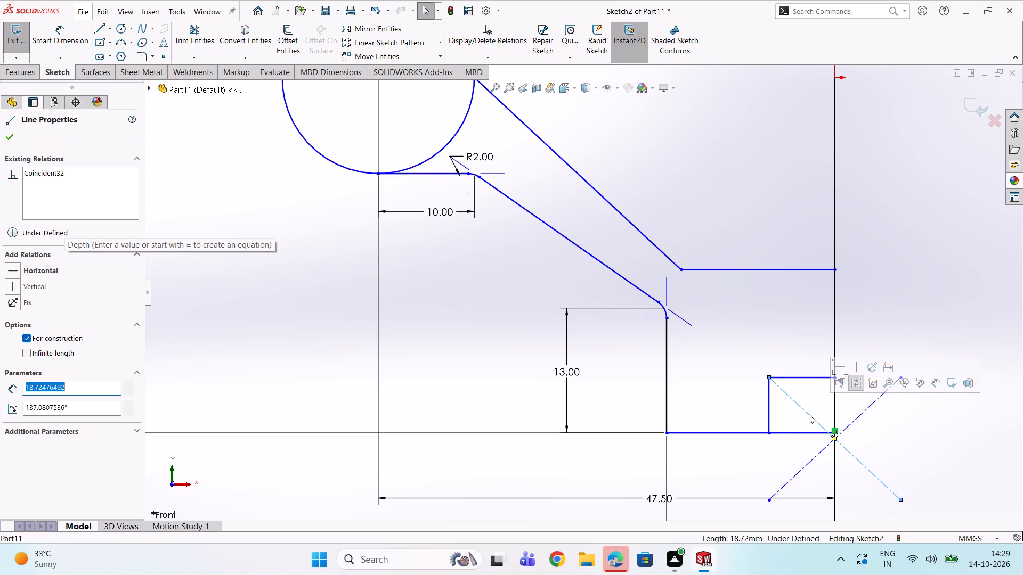
pyautogui.press('Delete')
pyautogui.click(823, 447)
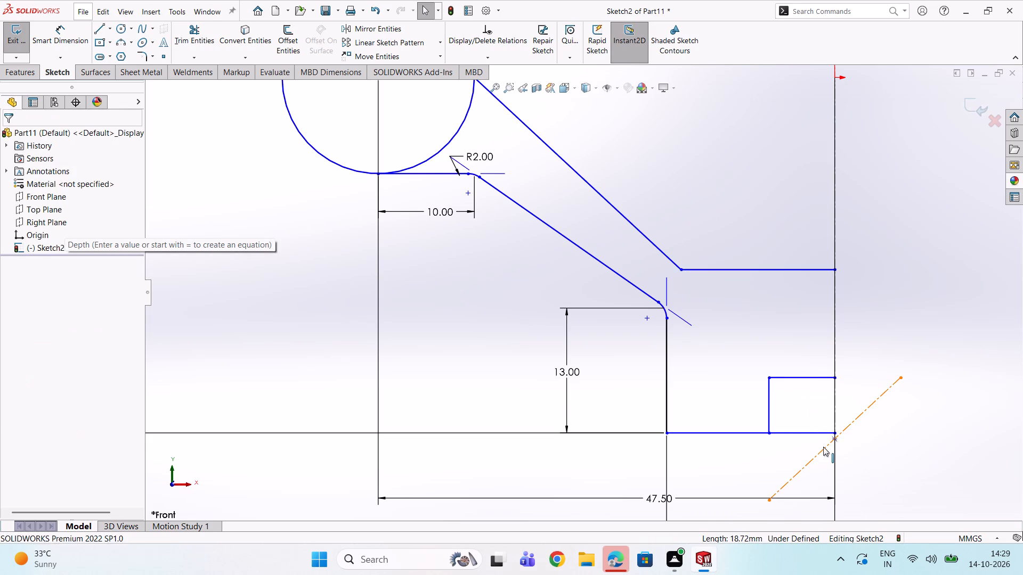
pyautogui.press('Delete')
# Dimension the small rectangle's top edge to 8 mm.
pyautogui.doubleClick(59, 38)
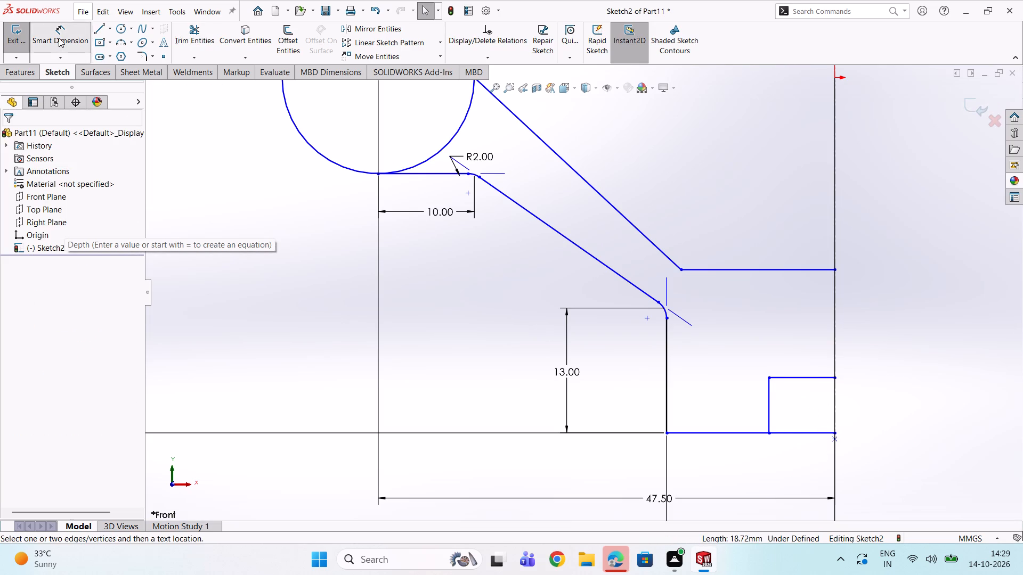
pyautogui.doubleClick(806, 376)
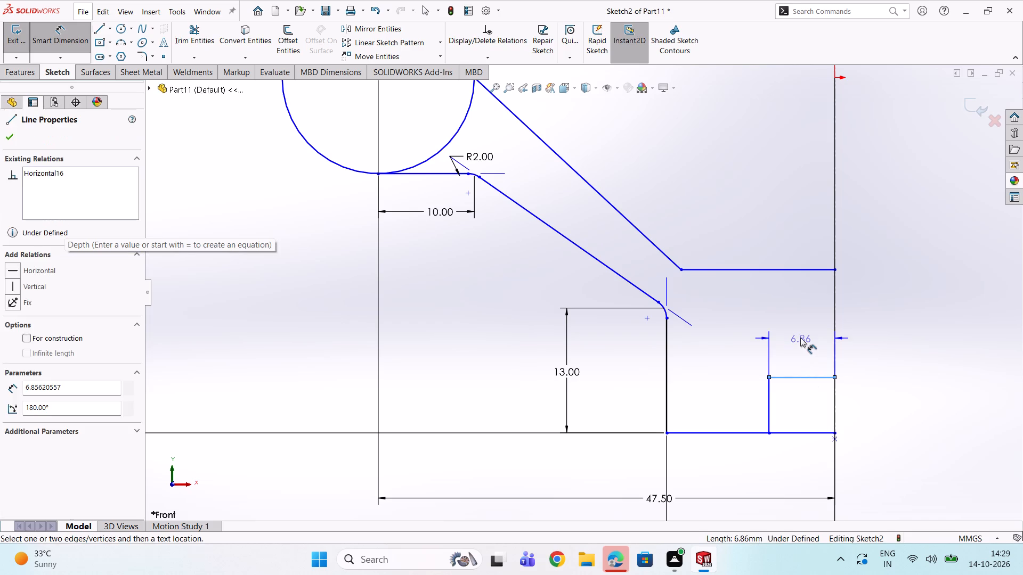
pyautogui.click(800, 337)
pyautogui.press('8')
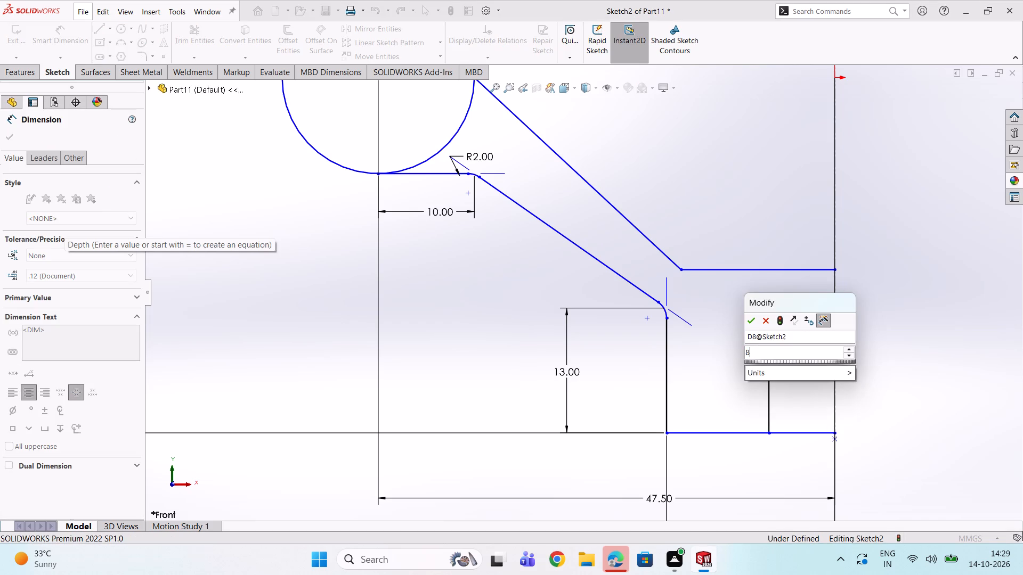
pyautogui.press('Return')
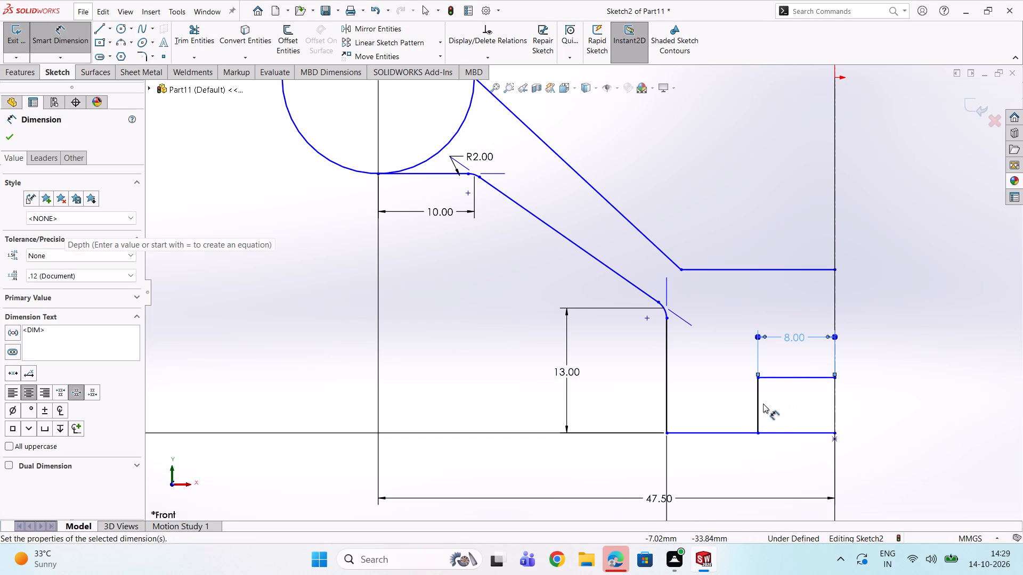
# Dimension the small rectangle's vertical side to 8 mm.
pyautogui.click(757, 406)
pyautogui.click(712, 405)
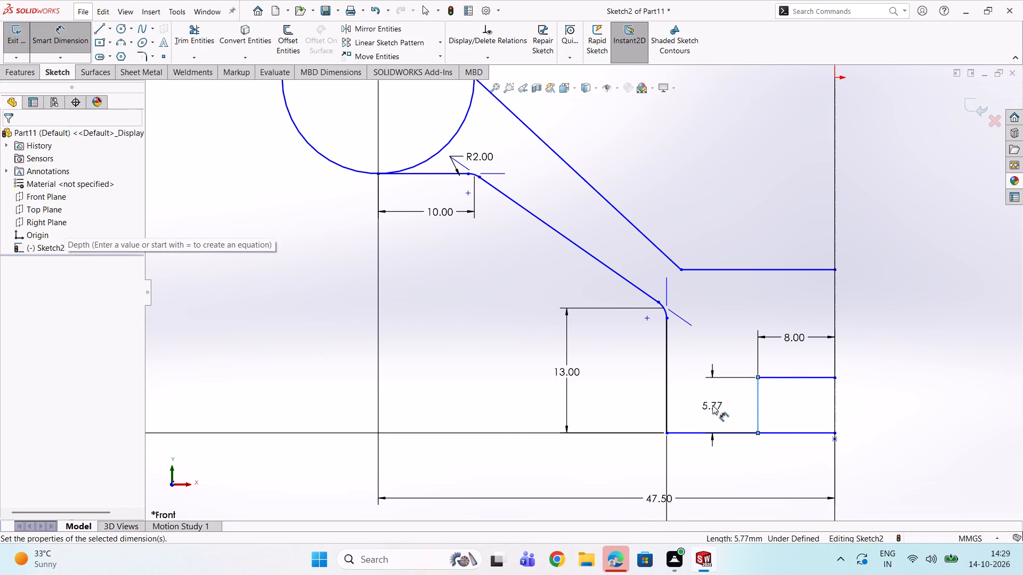
pyautogui.press('8')
pyautogui.press('Return')
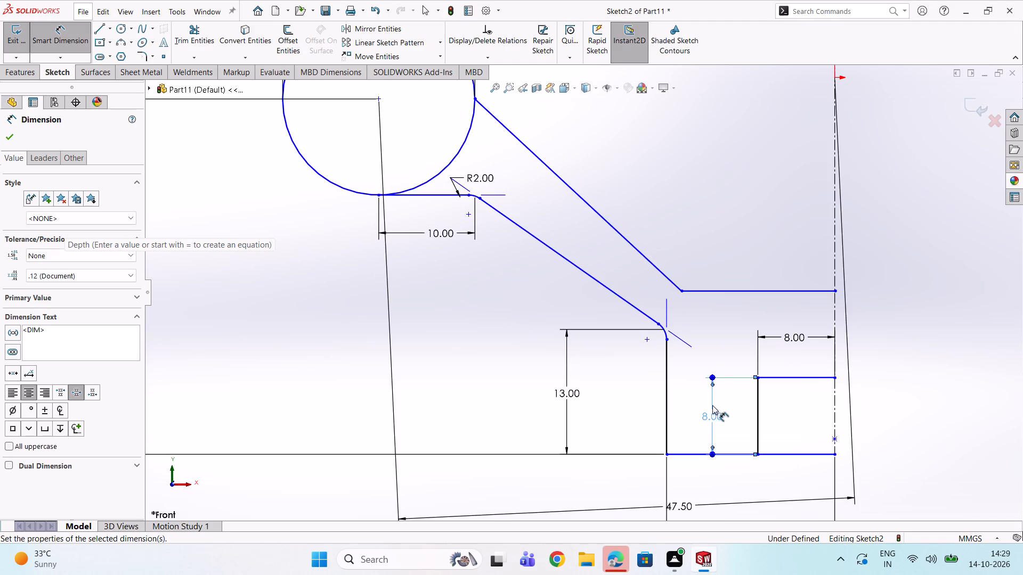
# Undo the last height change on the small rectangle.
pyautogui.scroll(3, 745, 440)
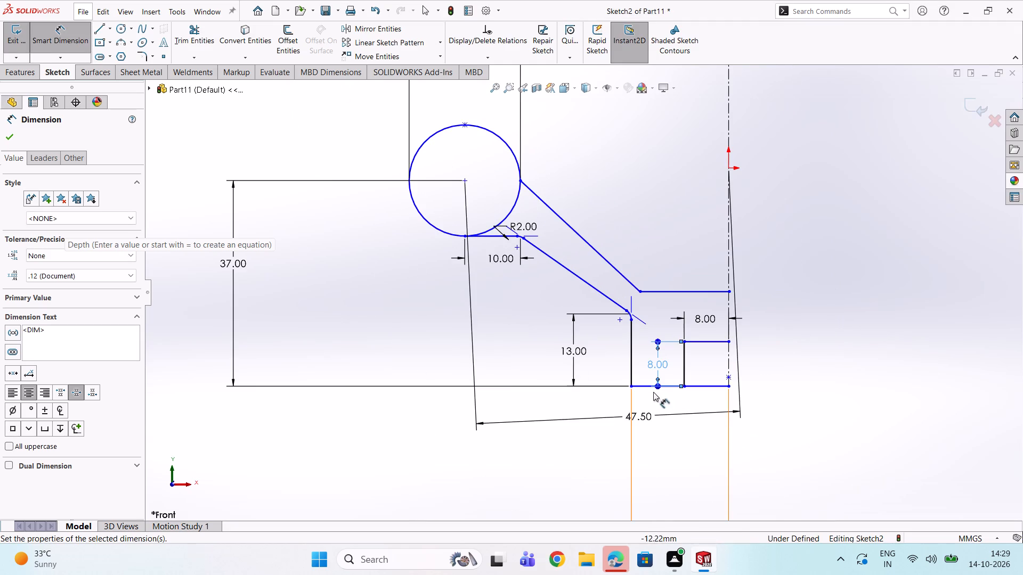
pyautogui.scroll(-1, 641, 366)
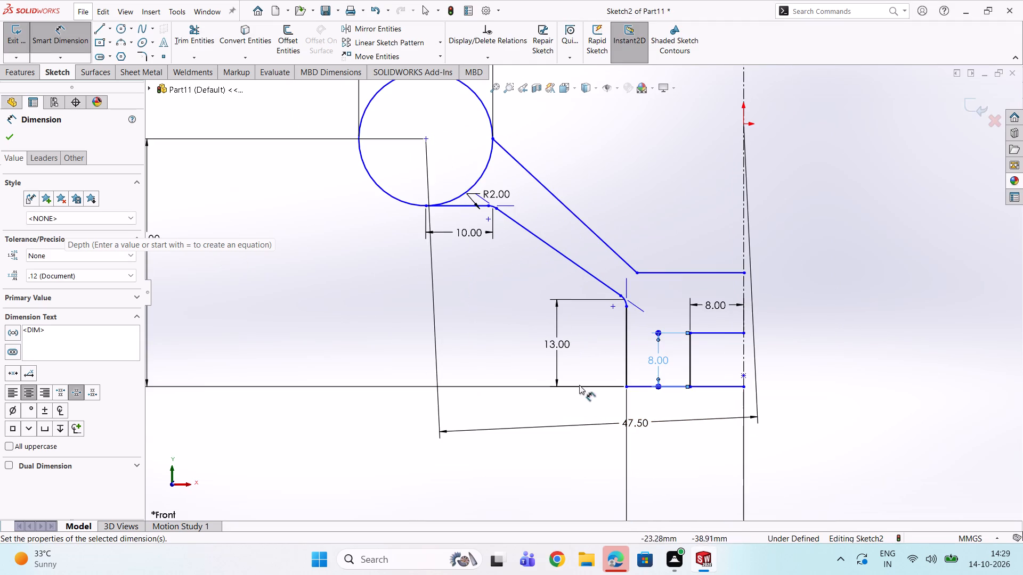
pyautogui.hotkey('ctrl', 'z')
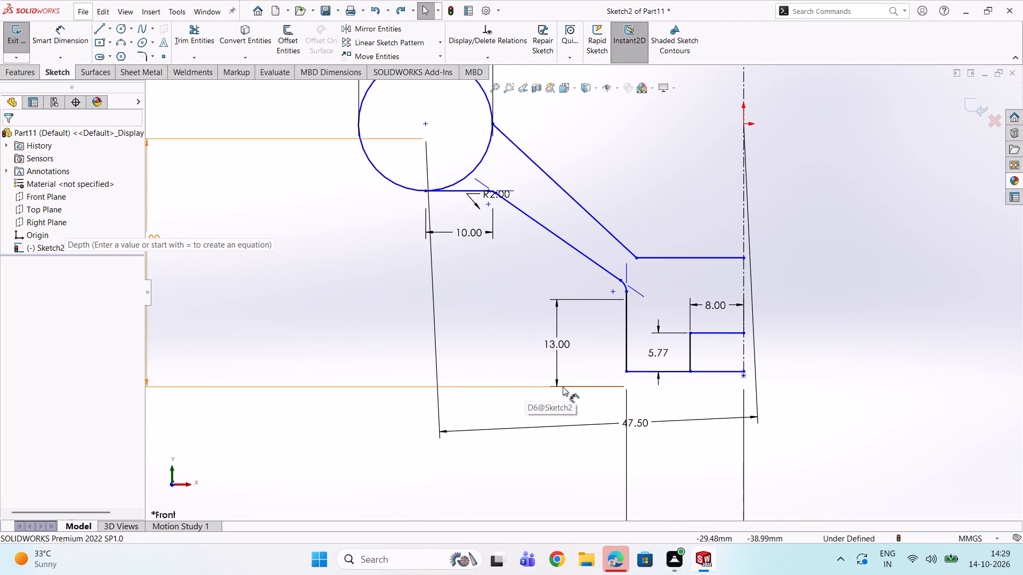
# Reposition the slanted 47.5 mm dimension below the sketch so its dimension line runs horizontally.
pyautogui.scroll(3, 584, 377)
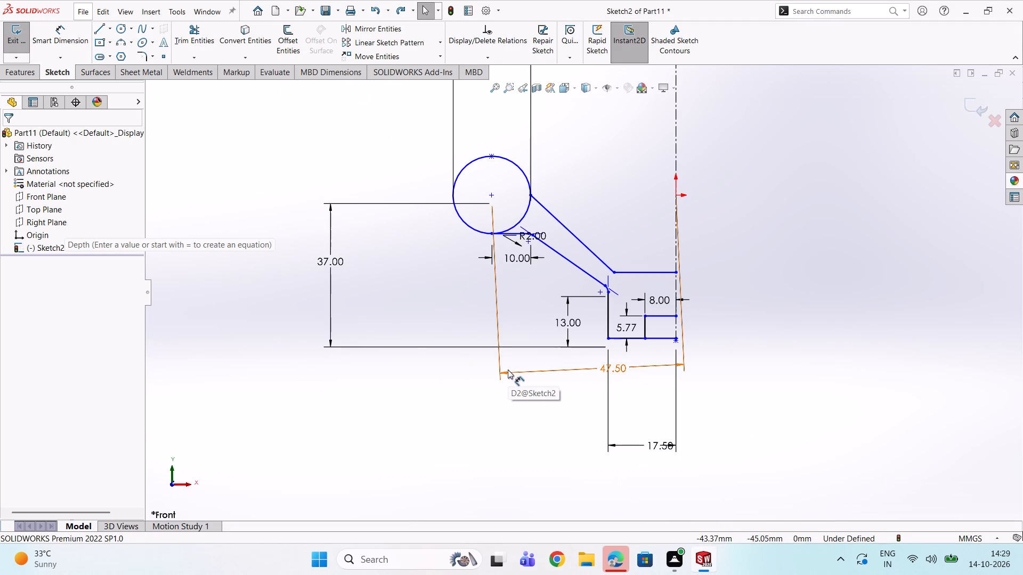
pyautogui.scroll(4, 520, 327)
pyautogui.scroll(3, 580, 286)
pyautogui.scroll(-10, 580, 282)
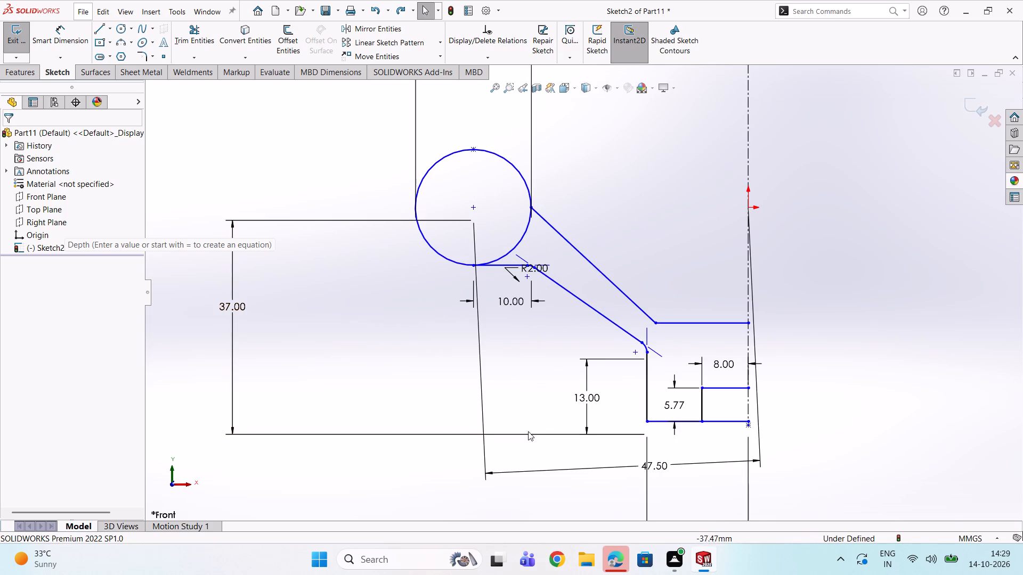
pyautogui.moveTo(486, 472); pyautogui.dragTo(478, 472)
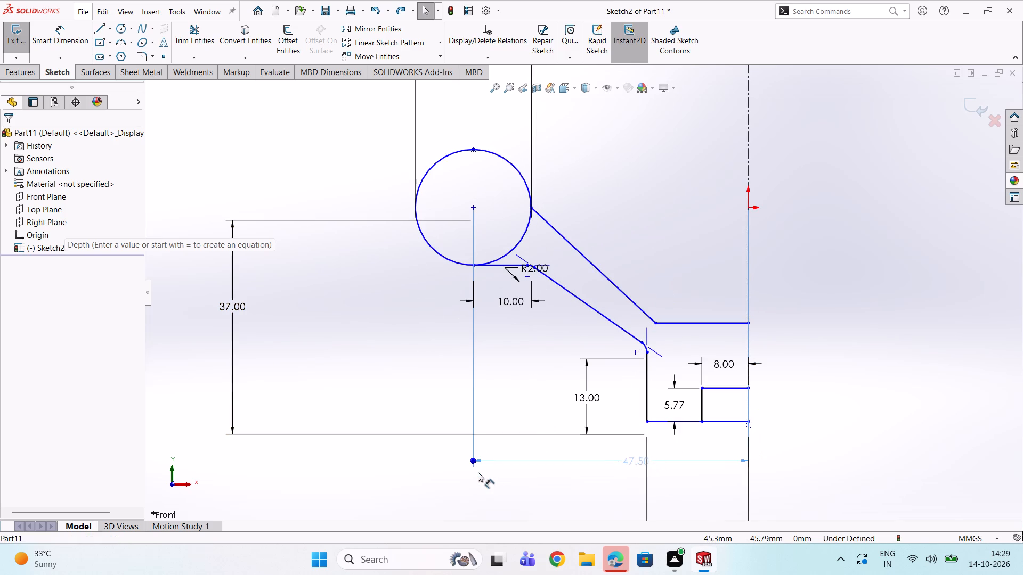
pyautogui.moveTo(478, 472); pyautogui.dragTo(466, 470)
pyautogui.click(465, 469)
pyautogui.doubleClick(460, 465)
# Set the small rectangle's height at the hub bottom to 8 mm.
pyautogui.scroll(-3, 656, 393)
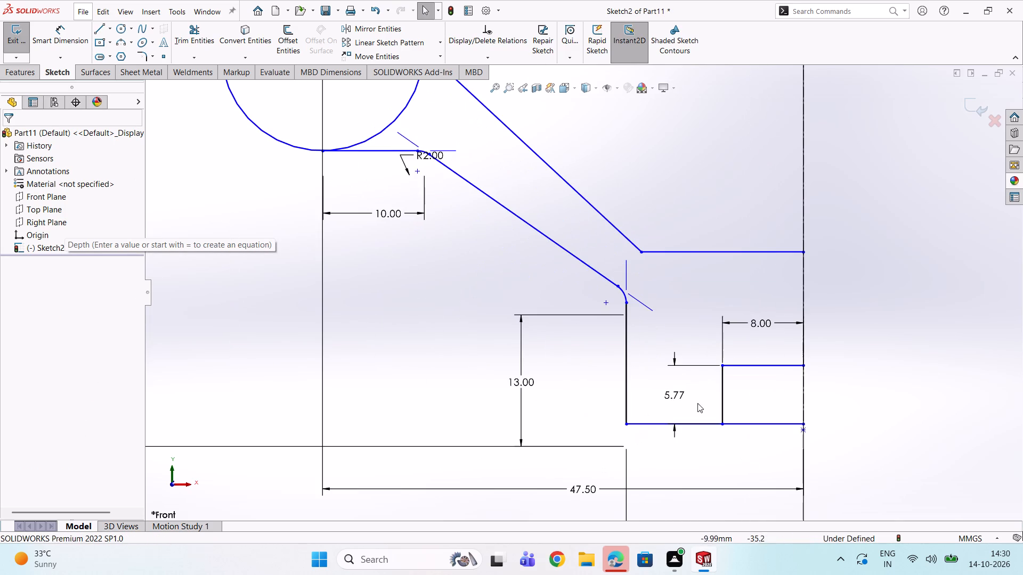
pyautogui.doubleClick(676, 393)
pyautogui.click(697, 393)
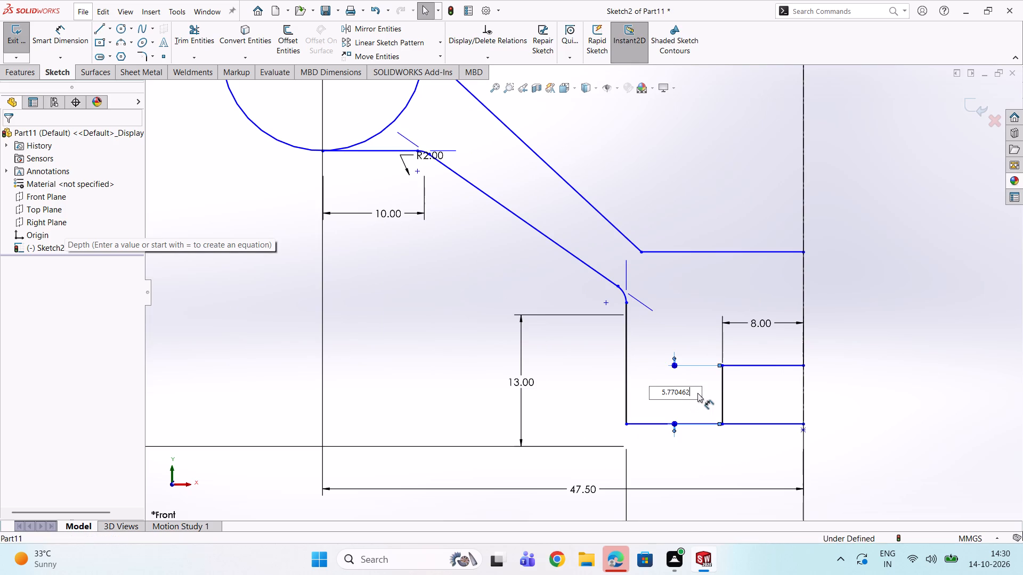
pyautogui.click(694, 394)
pyautogui.press('BackSpace')
pyautogui.press('BackSpace')
pyautogui.press('BackSpace')
pyautogui.press('BackSpace')
pyautogui.press('BackSpace')
pyautogui.press('BackSpace')
pyautogui.press('BackSpace')
pyautogui.press('BackSpace')
pyautogui.press('BackSpace')
pyautogui.press('BackSpace')
pyautogui.press('BackSpace')
pyautogui.press('BackSpace')
pyautogui.press('BackSpace')
pyautogui.press('BackSpace')
pyautogui.press('8')
pyautogui.press('Return')
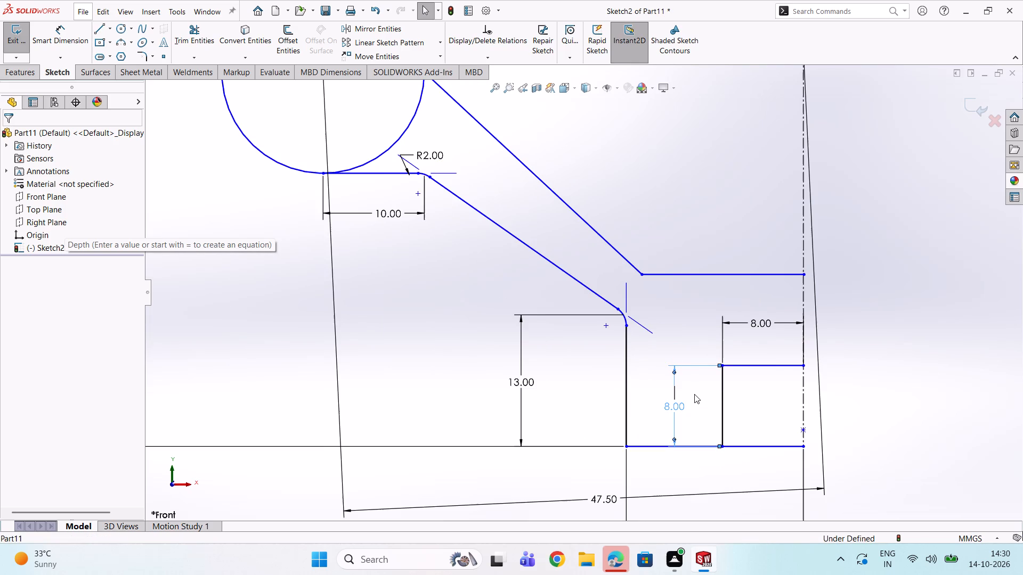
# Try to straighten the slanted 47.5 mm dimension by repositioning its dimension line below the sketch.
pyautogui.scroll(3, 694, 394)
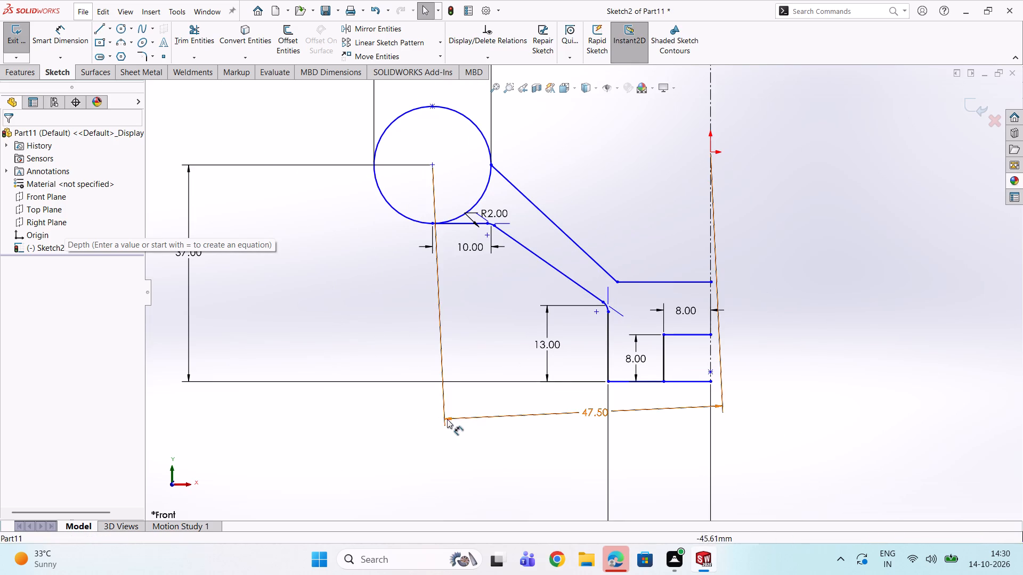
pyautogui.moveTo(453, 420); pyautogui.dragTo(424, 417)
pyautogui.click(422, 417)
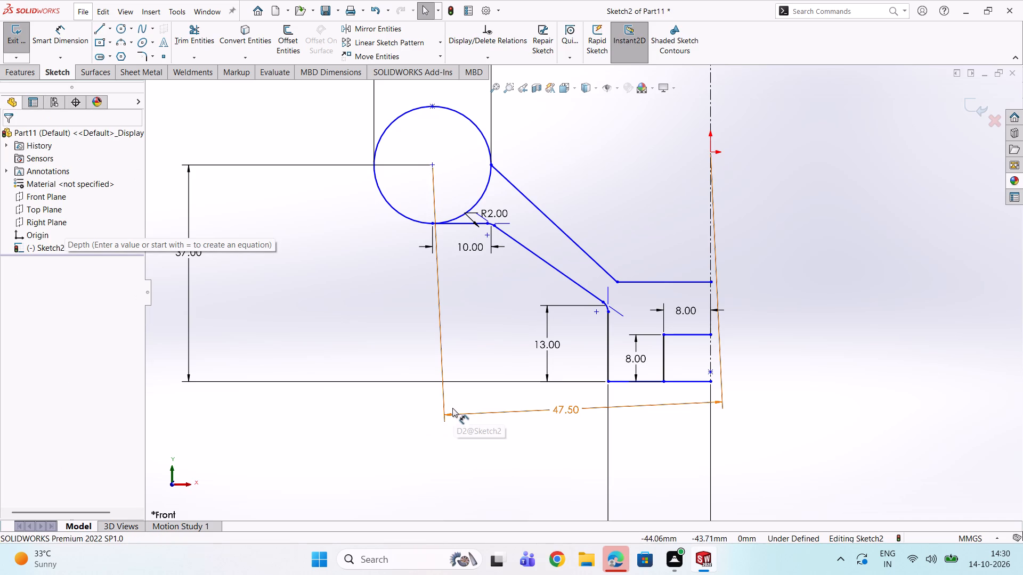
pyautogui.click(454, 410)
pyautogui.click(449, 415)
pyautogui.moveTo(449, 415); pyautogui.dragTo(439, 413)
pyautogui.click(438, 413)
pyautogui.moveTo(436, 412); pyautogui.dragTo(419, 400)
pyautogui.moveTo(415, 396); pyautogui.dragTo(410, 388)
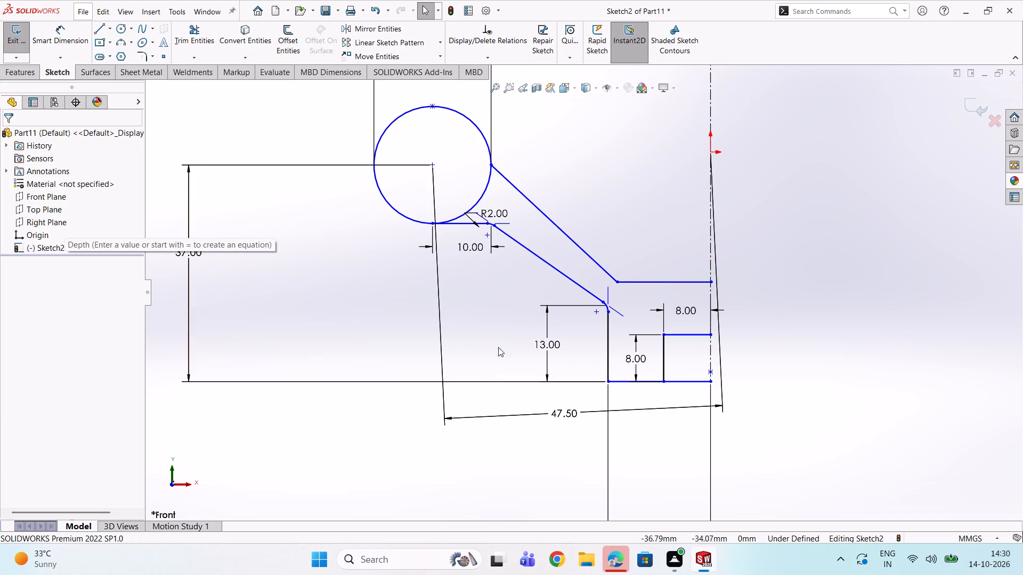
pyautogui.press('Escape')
# Add a Horizontal relation between the rim circle's centre point and the origin.
pyautogui.scroll(2, 512, 326)
pyautogui.keyDown('ctrl'); pyautogui.click(479, 205); pyautogui.keyUp('ctrl')
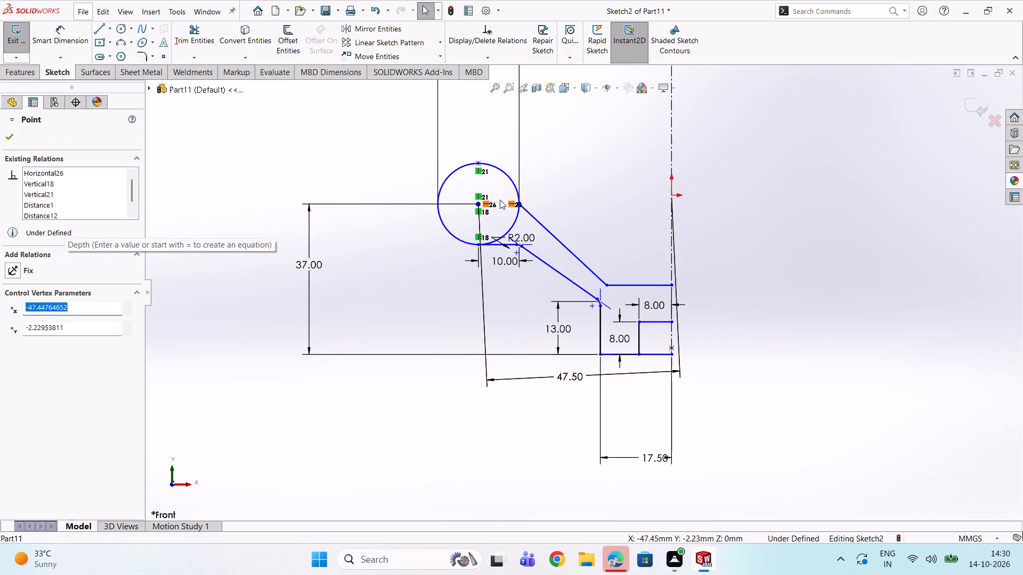
pyautogui.keyDown('ctrl'); pyautogui.doubleClick(671, 195); pyautogui.keyUp('ctrl')
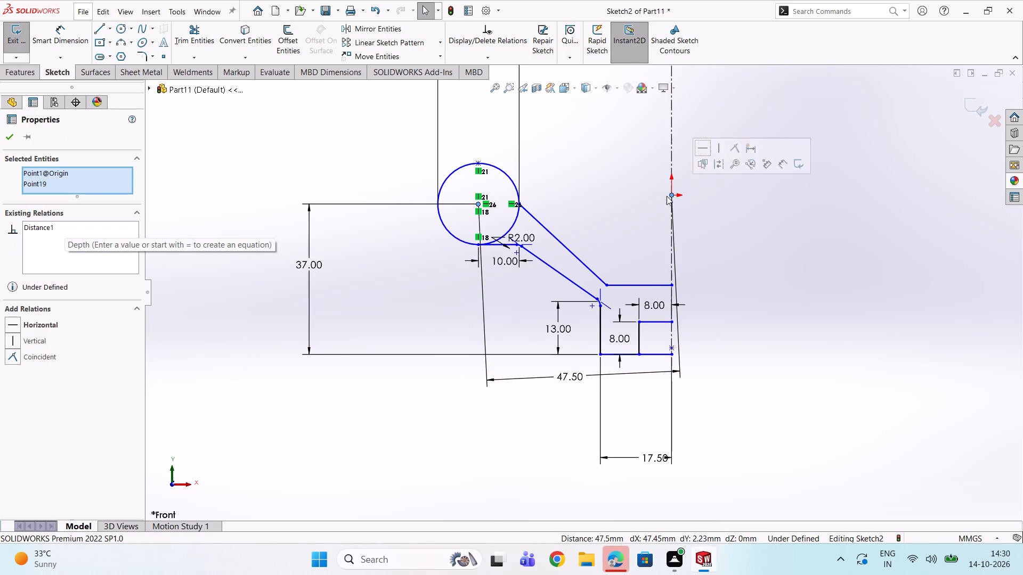
pyautogui.click(15, 321)
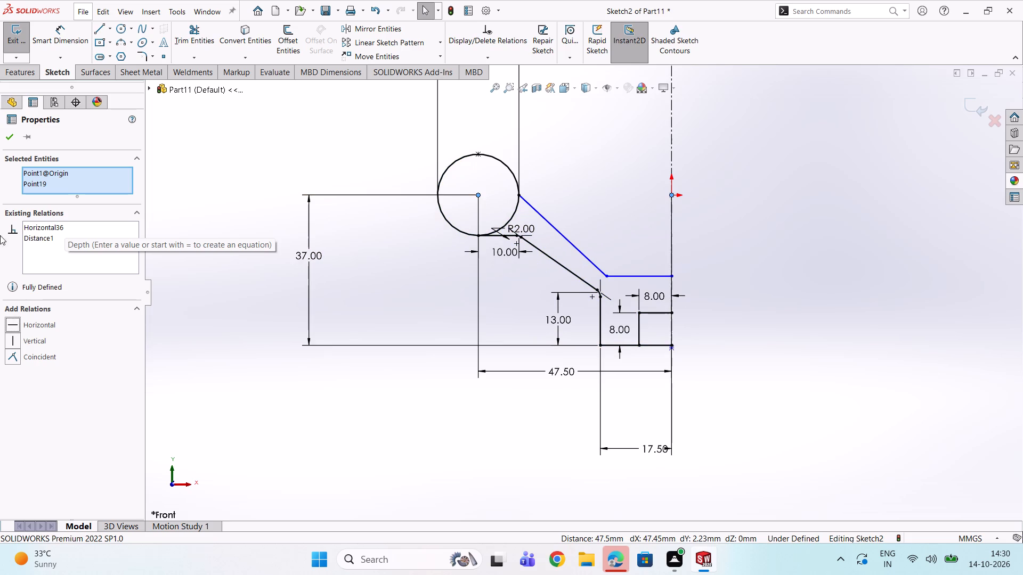
pyautogui.click(5, 134)
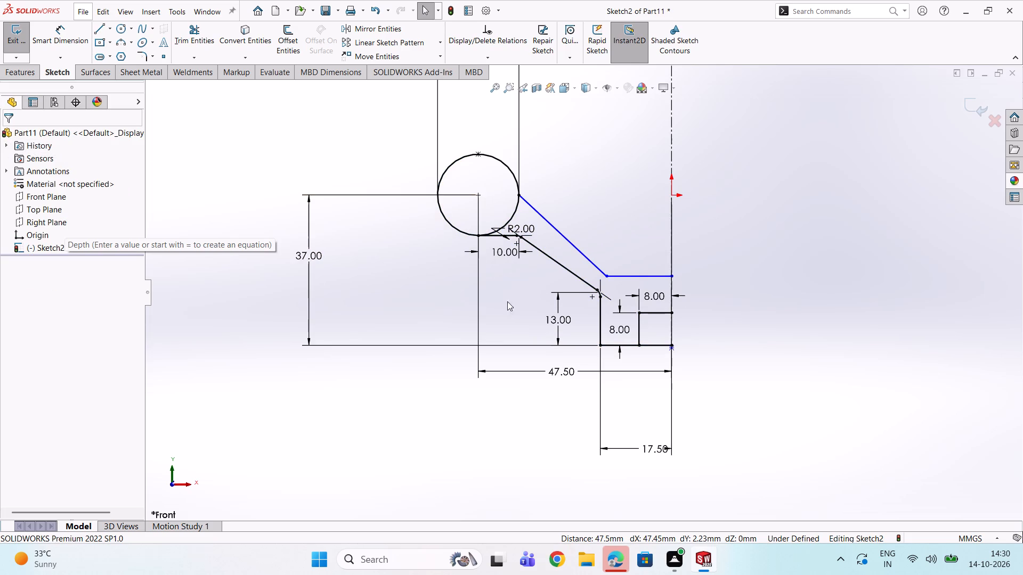
# Examine the web, hub and recess lines and their dimensions in the profile sketch.
pyautogui.scroll(2, 519, 305)
pyautogui.scroll(-7, 557, 270)
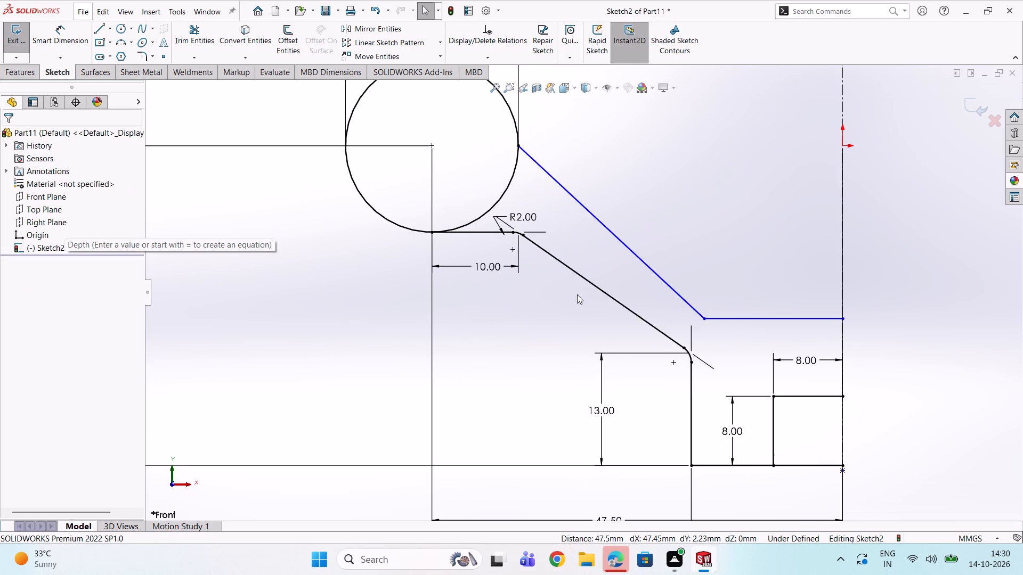
pyautogui.scroll(2, 587, 294)
pyautogui.scroll(-2, 623, 340)
pyautogui.scroll(2, 685, 412)
pyautogui.scroll(-2, 693, 373)
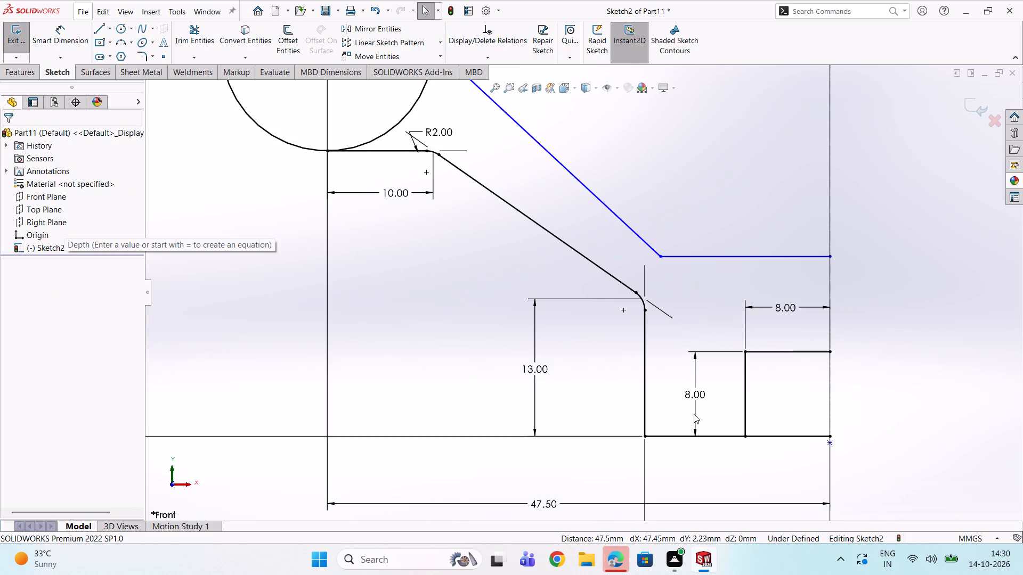
pyautogui.scroll(2, 694, 415)
pyautogui.scroll(2, 702, 285)
pyautogui.scroll(-2, 641, 292)
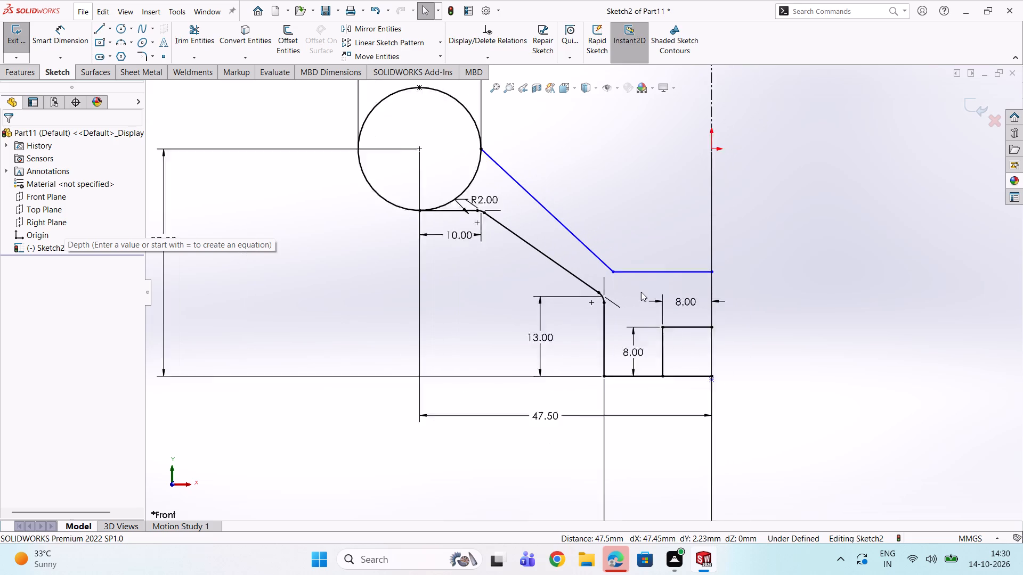
pyautogui.scroll(2, 633, 310)
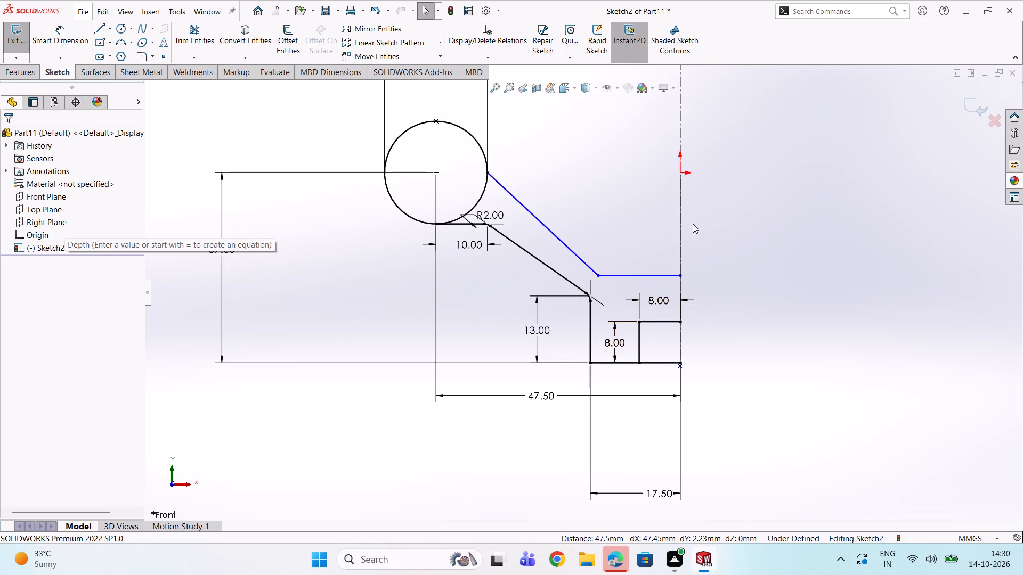
# Trim away the hub's bottom edge beneath the 8 mm recess and the rim circle's arc between the two web connections.
pyautogui.click(197, 31)
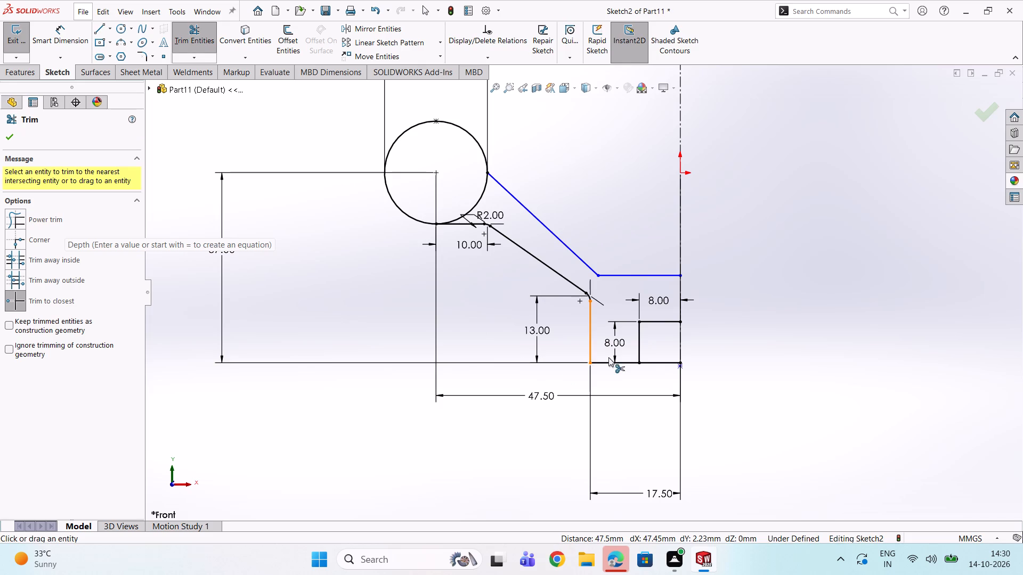
pyautogui.click(654, 361)
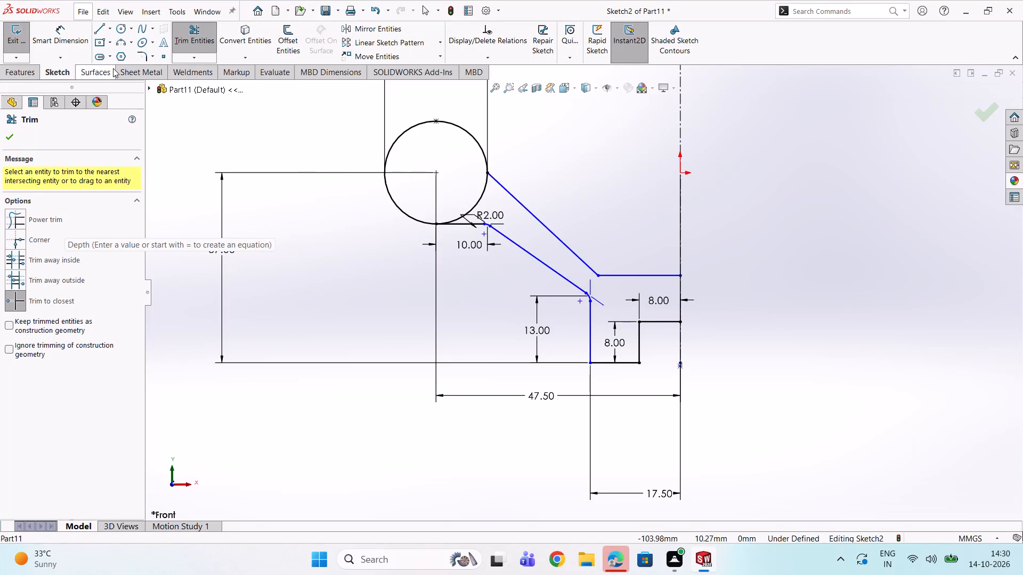
pyautogui.doubleClick(482, 198)
# Sketch a vertical line about 9 mm long from the hub's upper horizontal edge down to the recess's top edge.
pyautogui.scroll(3, 506, 205)
pyautogui.scroll(-8, 521, 227)
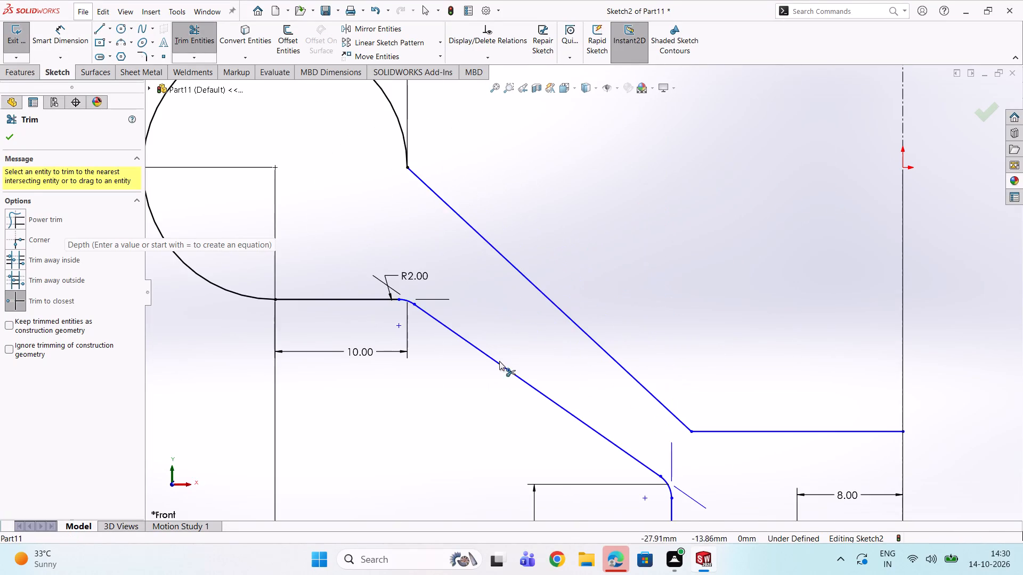
pyautogui.scroll(-3, 394, 266)
pyautogui.scroll(6, 442, 348)
pyautogui.scroll(-1, 600, 351)
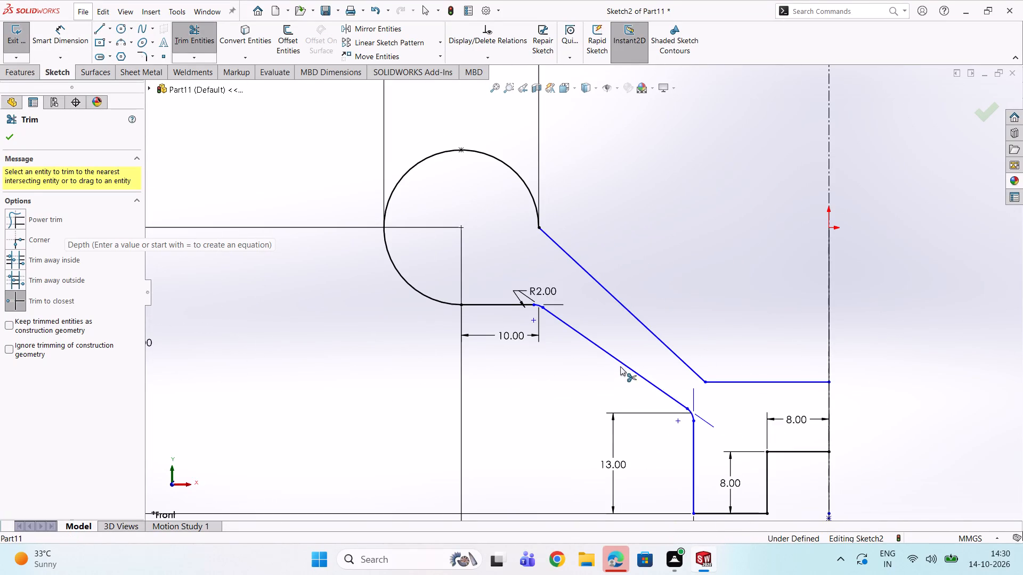
pyautogui.scroll(-1, 620, 366)
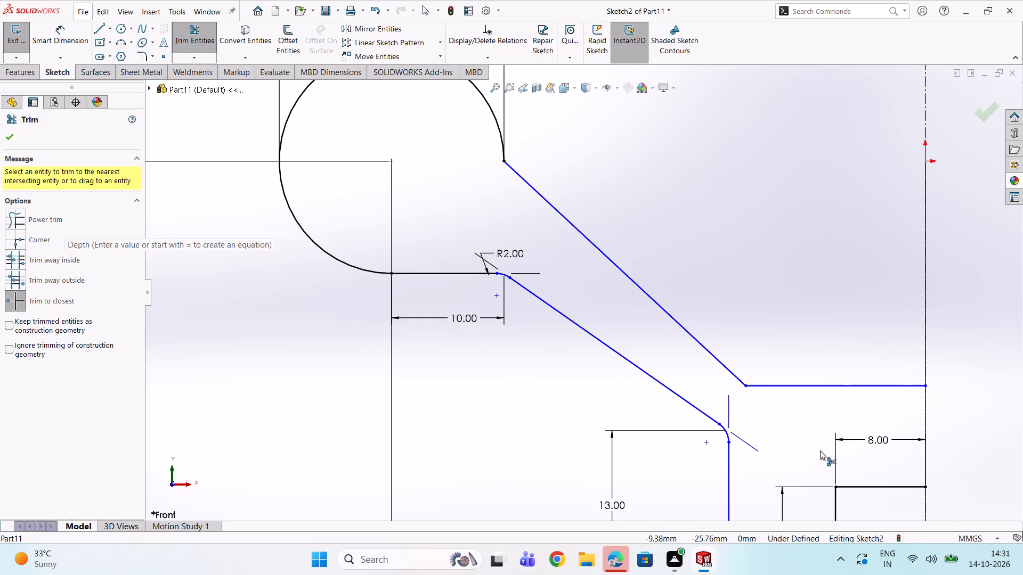
pyautogui.click(100, 26)
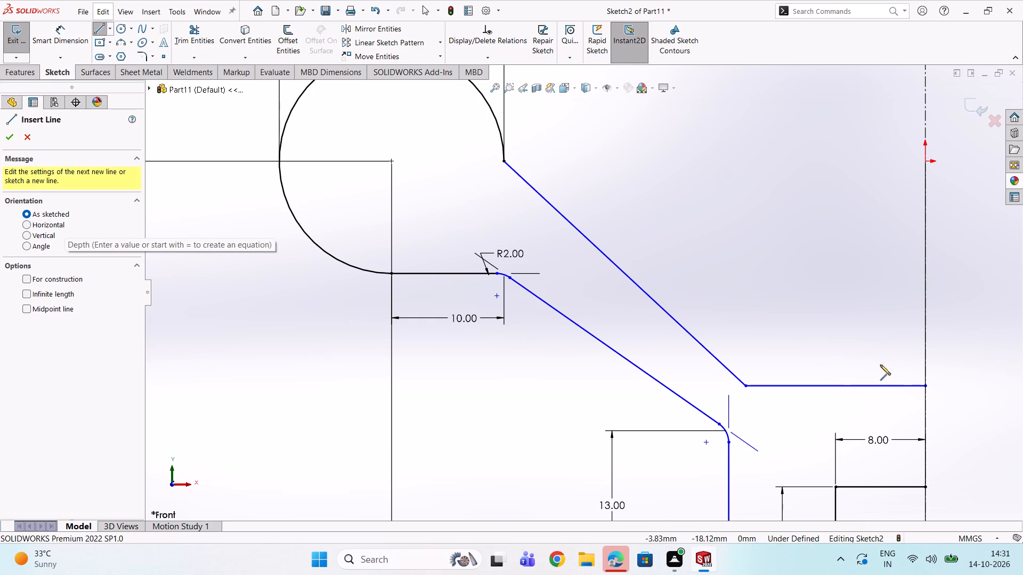
pyautogui.click(875, 385)
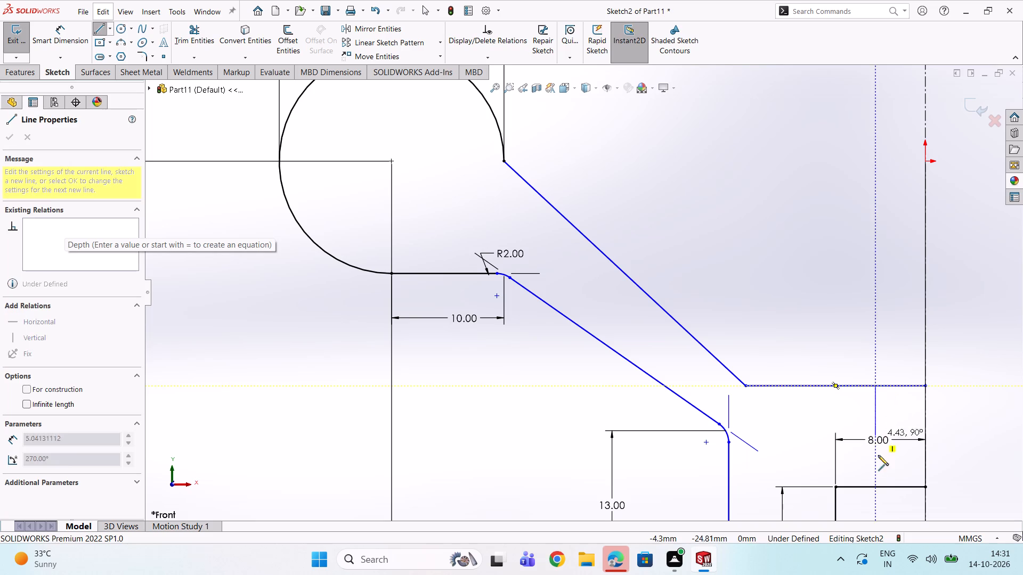
pyautogui.click(873, 487)
pyautogui.scroll(3, 884, 404)
pyautogui.press('Escape')
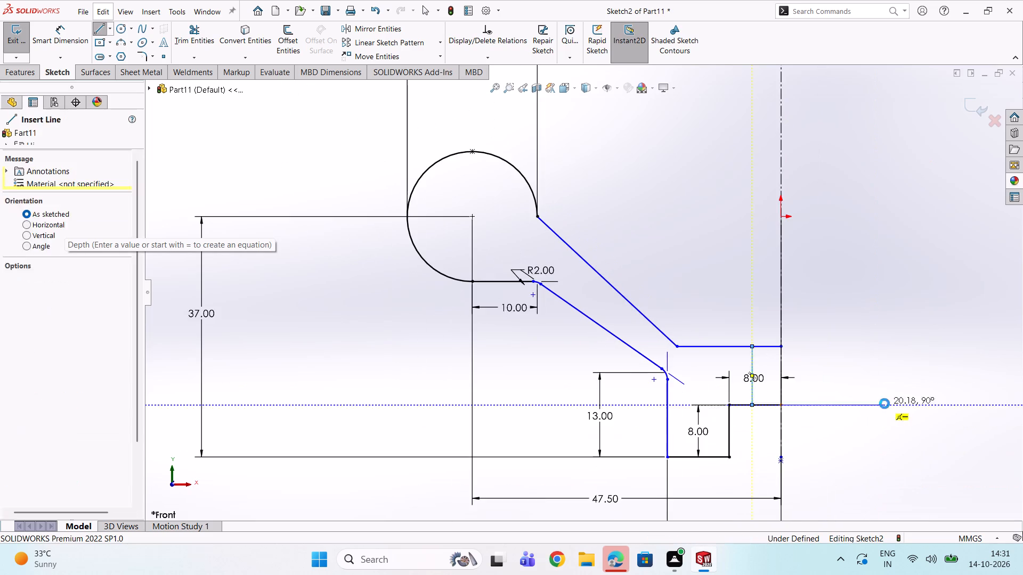
# Apply a Vertical relation to the new line between the hub's upper edge and the recess.
pyautogui.scroll(-2, 693, 416)
pyautogui.click(764, 328)
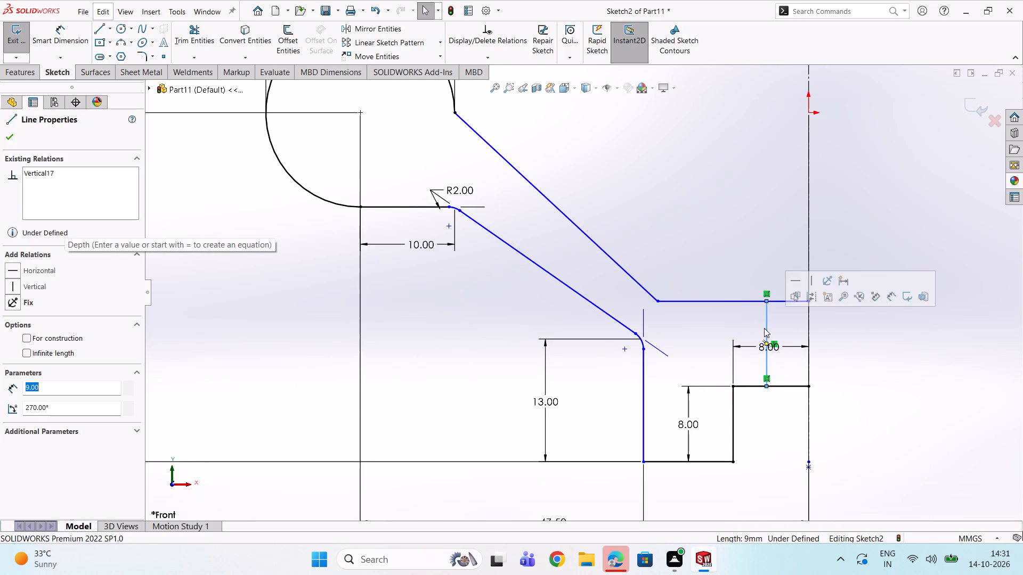
pyautogui.click(9, 282)
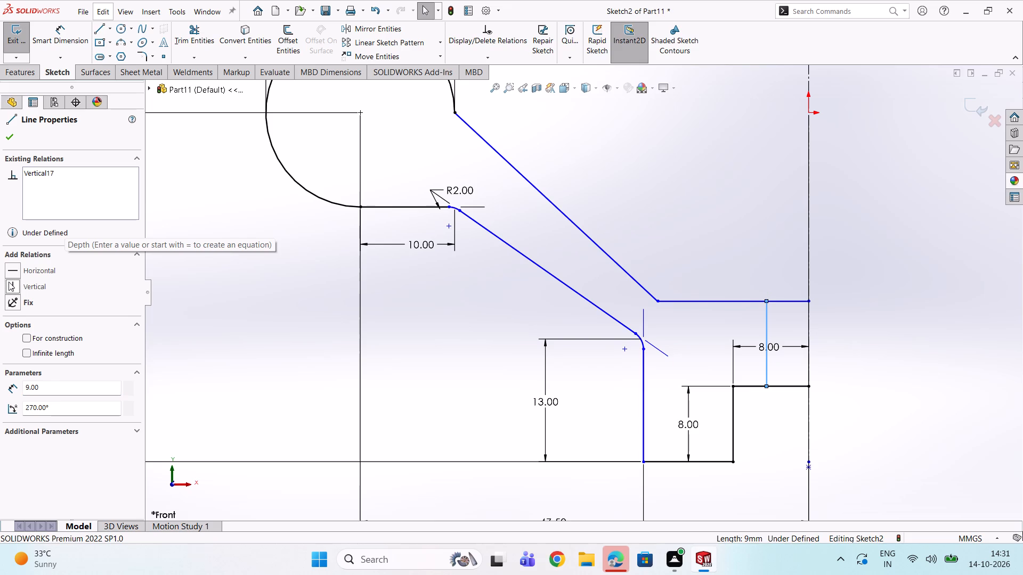
pyautogui.click(9, 136)
pyautogui.scroll(2, 737, 453)
pyautogui.press('Escape')
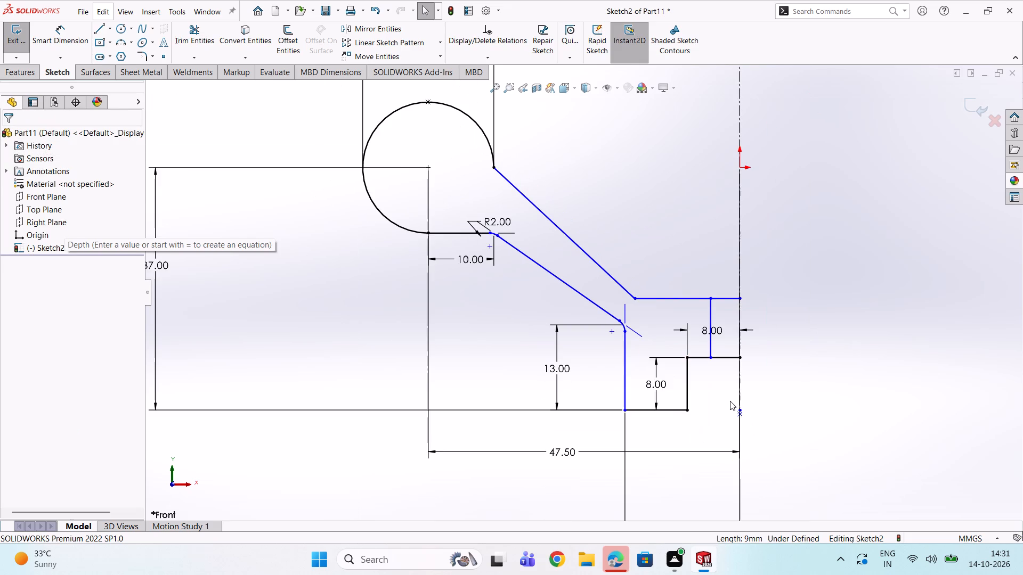
# Dimension the new vertical line's distance from the centerline as 8.4/2, giving 4.2 mm.
pyautogui.scroll(-3, 725, 377)
pyautogui.click(69, 44)
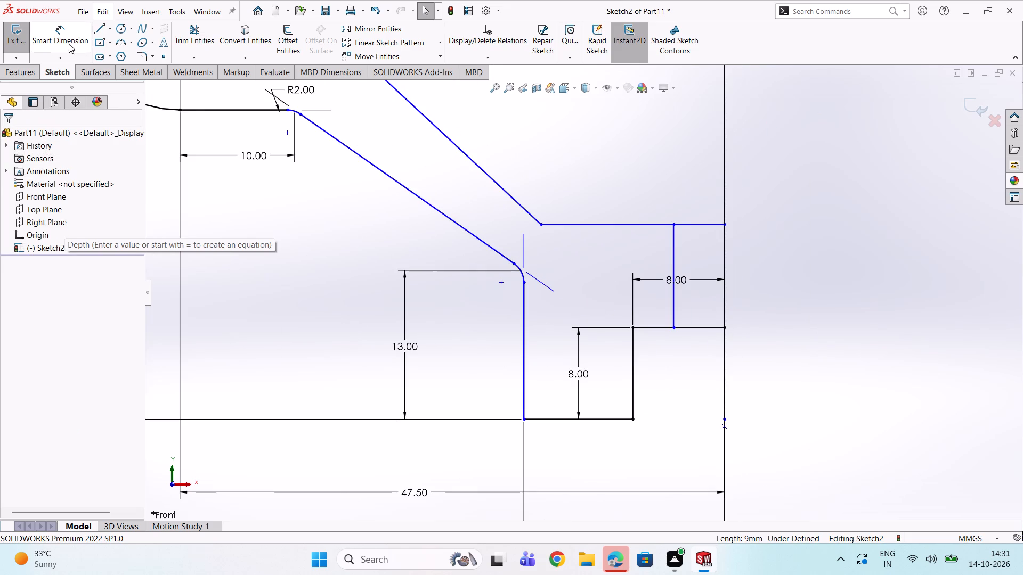
pyautogui.doubleClick(672, 301)
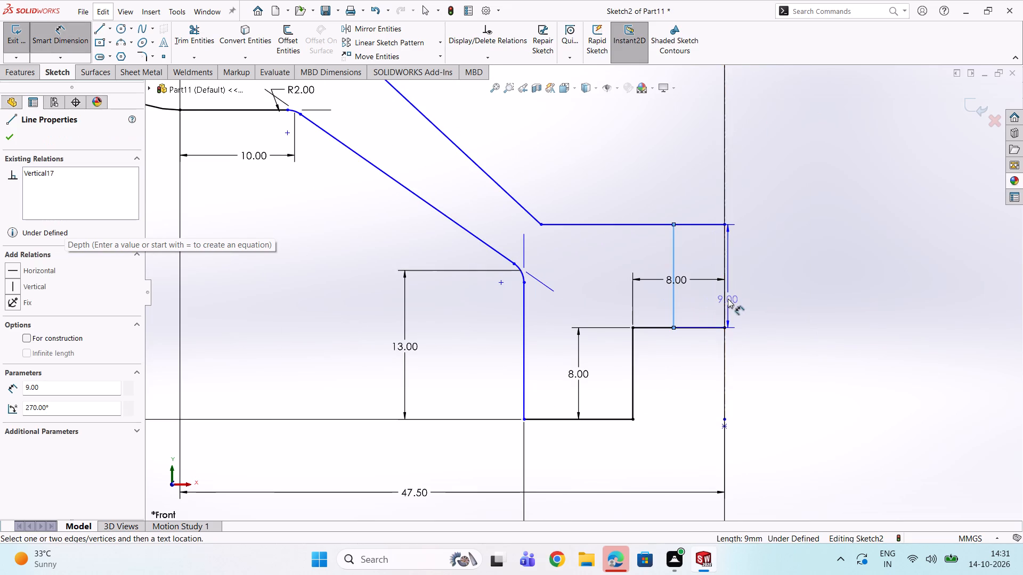
pyautogui.click(725, 300)
pyautogui.click(694, 205)
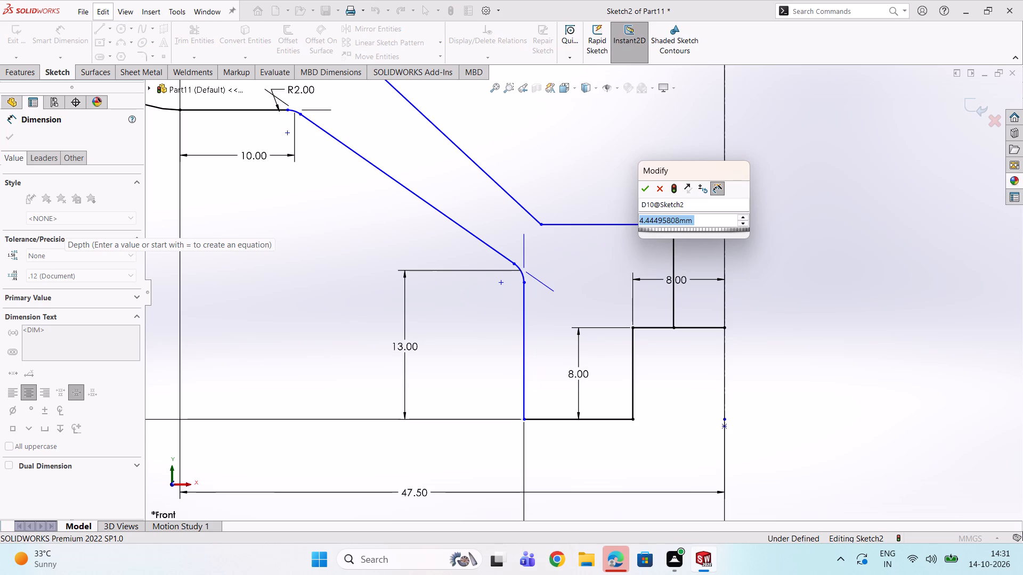
pyautogui.press('8')
pyautogui.write('.4')
pyautogui.write('/2')
pyautogui.press('Return')
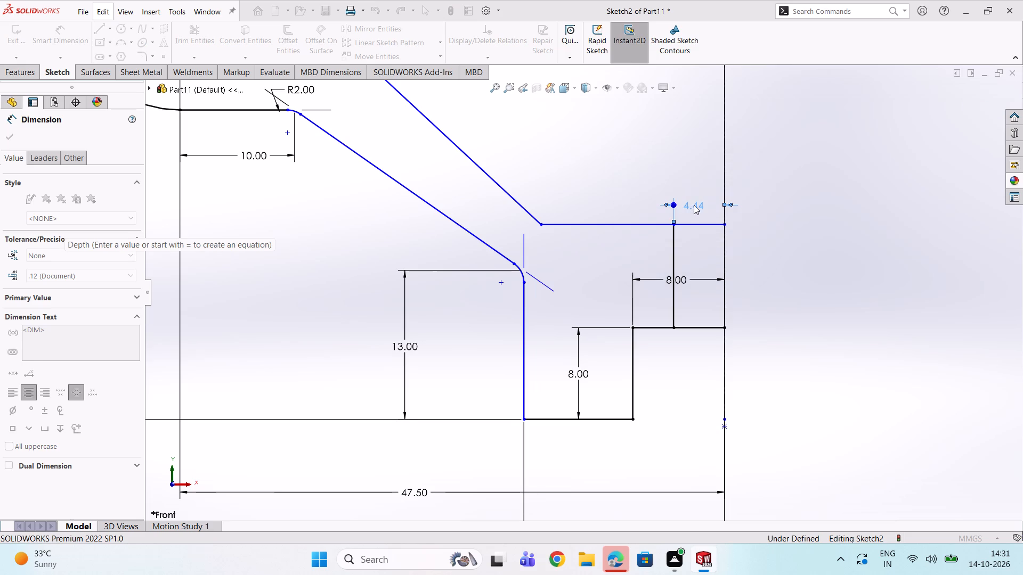
# Trim away the hub's upper edge and the recess's top edge between the 4.2 mm bore line and the centerline.
pyautogui.scroll(2, 668, 315)
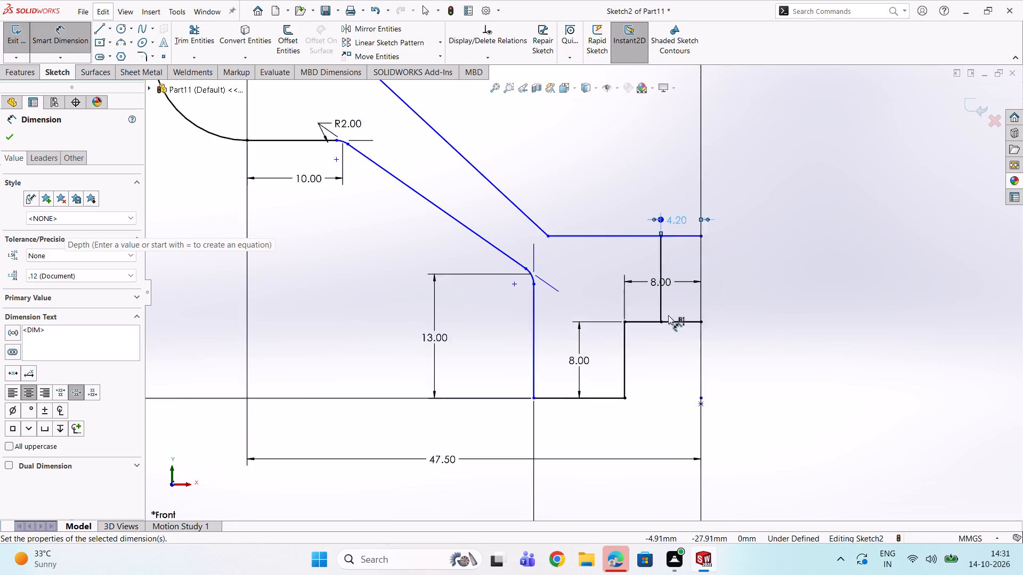
pyautogui.scroll(1, 668, 315)
pyautogui.scroll(-5, 649, 306)
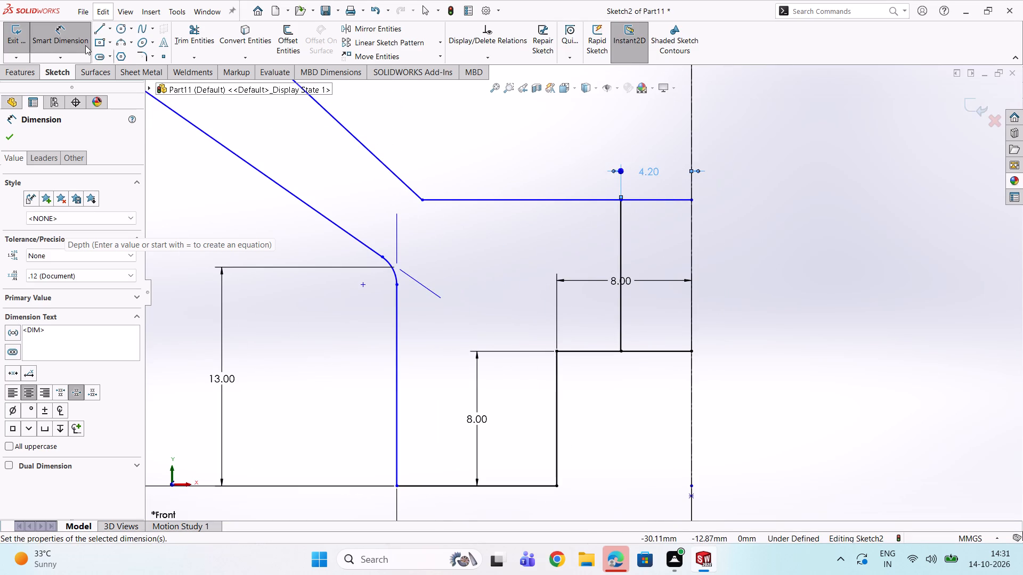
pyautogui.doubleClick(191, 37)
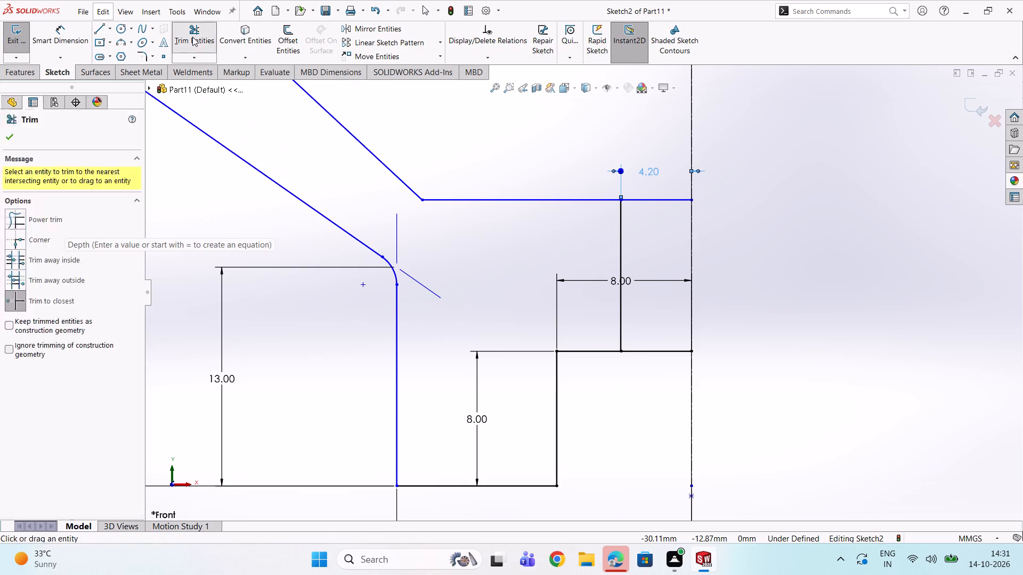
pyautogui.click(660, 199)
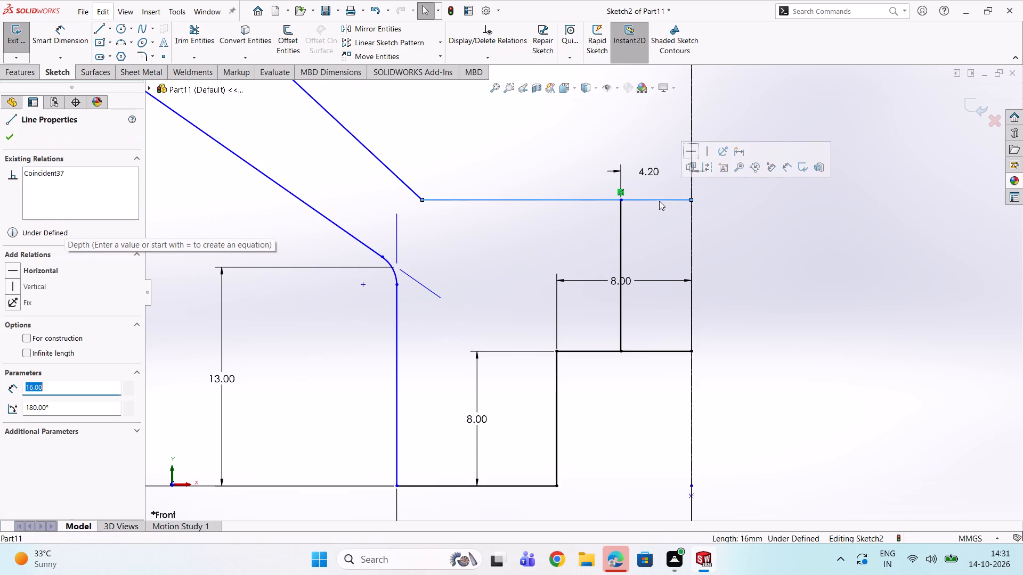
pyautogui.click(14, 134)
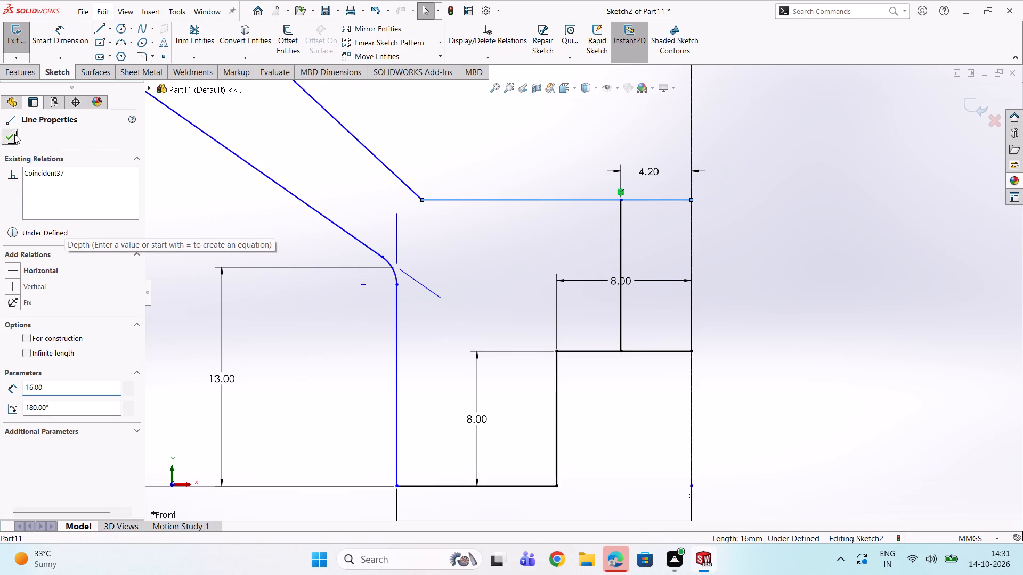
pyautogui.click(202, 31)
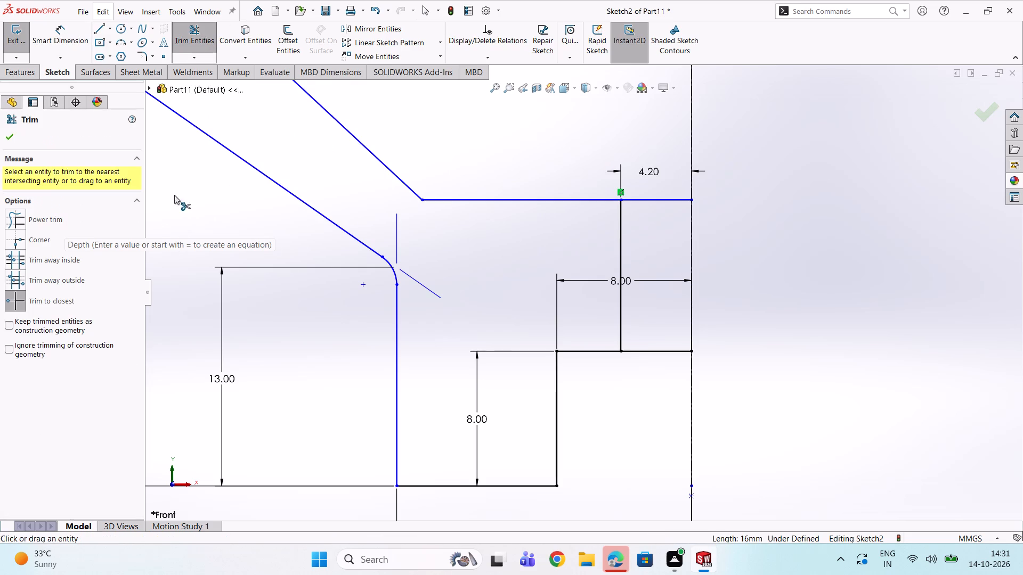
pyautogui.doubleClick(638, 202)
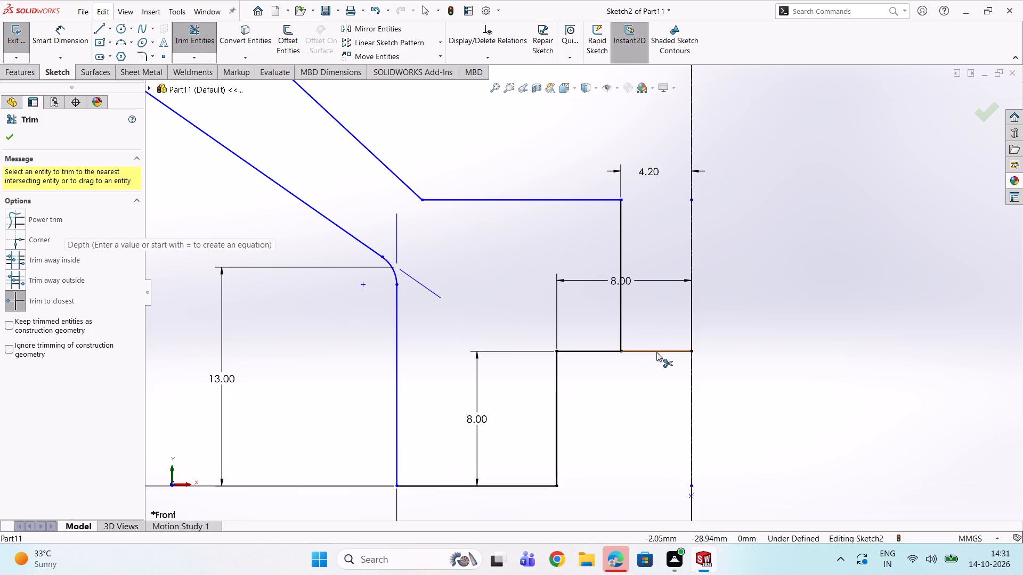
pyautogui.doubleClick(656, 353)
pyautogui.click(549, 282)
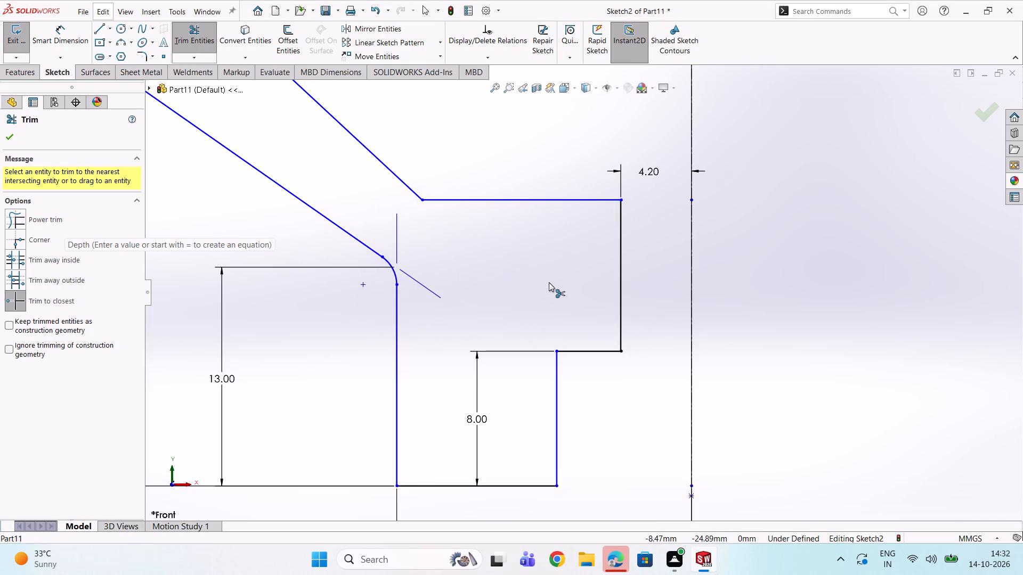
pyautogui.scroll(1, 597, 332)
pyautogui.scroll(-1, 570, 333)
pyautogui.scroll(2, 566, 335)
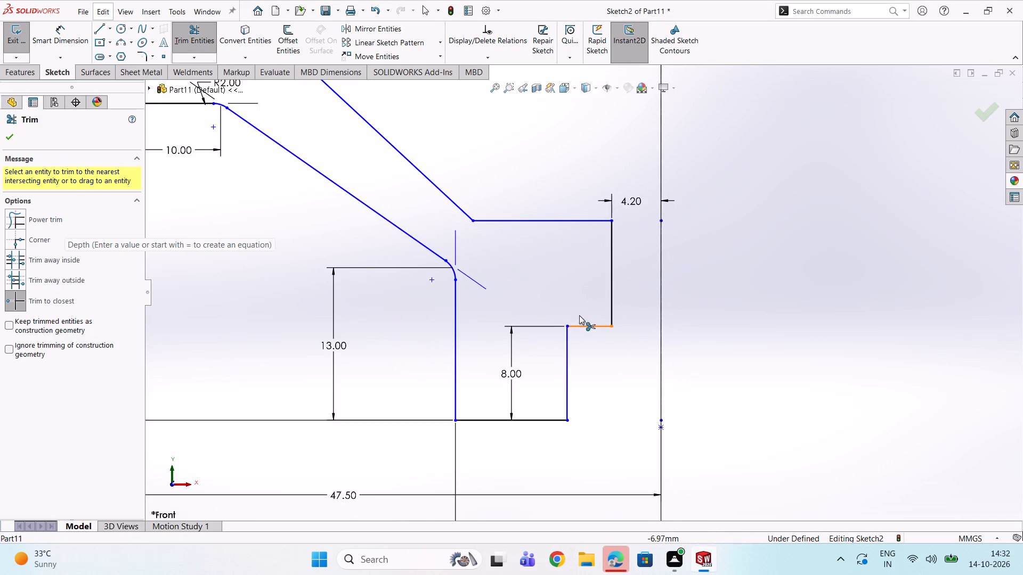
pyautogui.scroll(6, 579, 308)
pyautogui.scroll(-2, 514, 278)
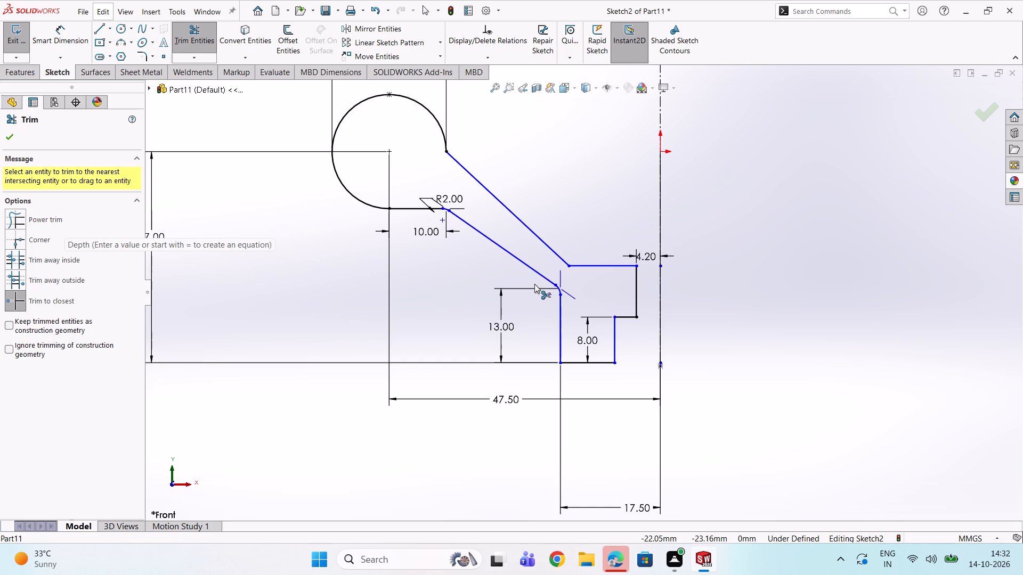
pyautogui.scroll(2, 558, 232)
pyautogui.scroll(-3, 559, 220)
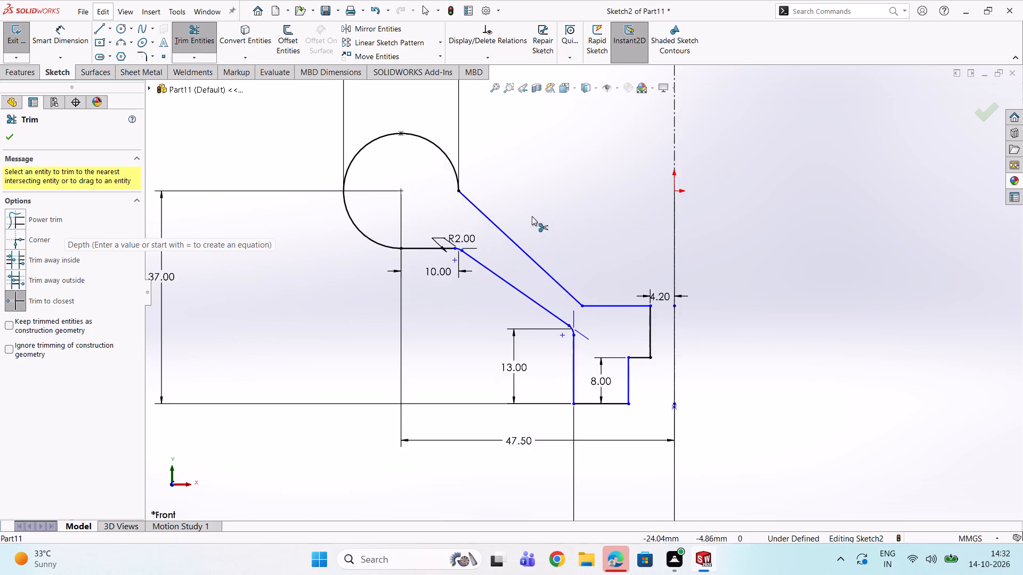
pyautogui.scroll(-2, 532, 216)
pyautogui.click(3, 138)
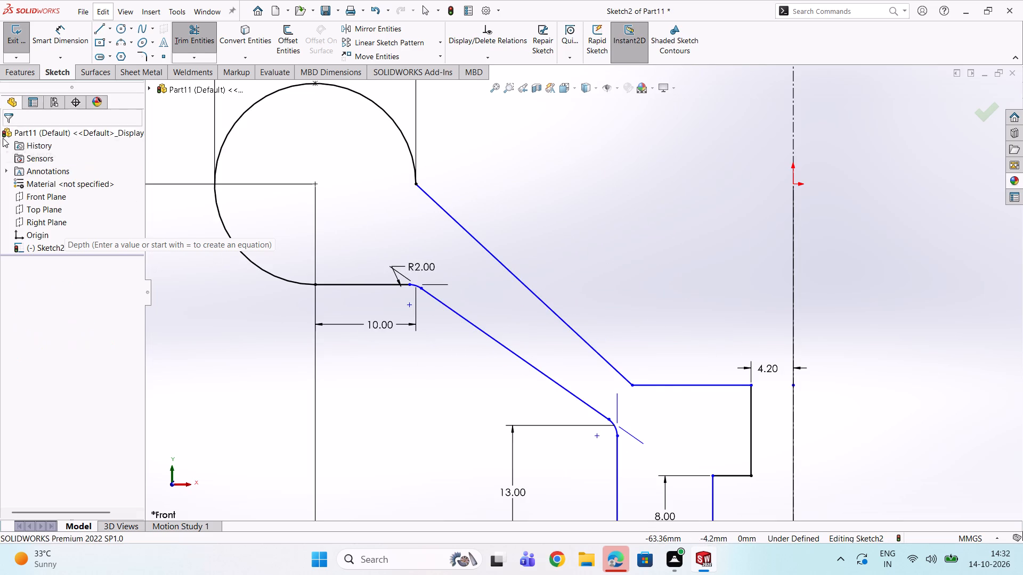
# Finish the profile sketch and revolve it 360 degrees about the vertical centerline.
pyautogui.scroll(4, 662, 390)
pyautogui.scroll(-1, 644, 377)
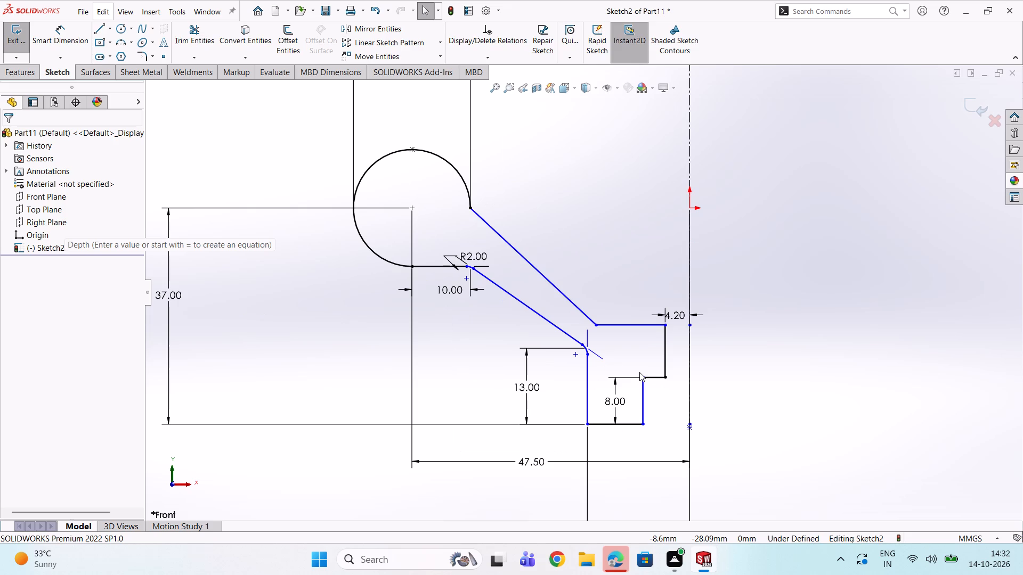
pyautogui.scroll(1, 633, 372)
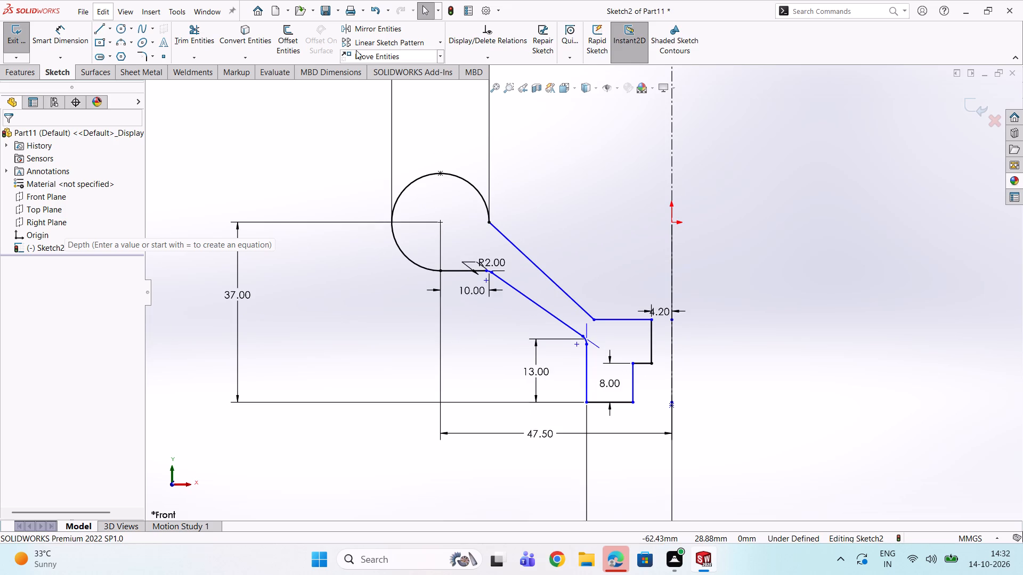
pyautogui.click(19, 36)
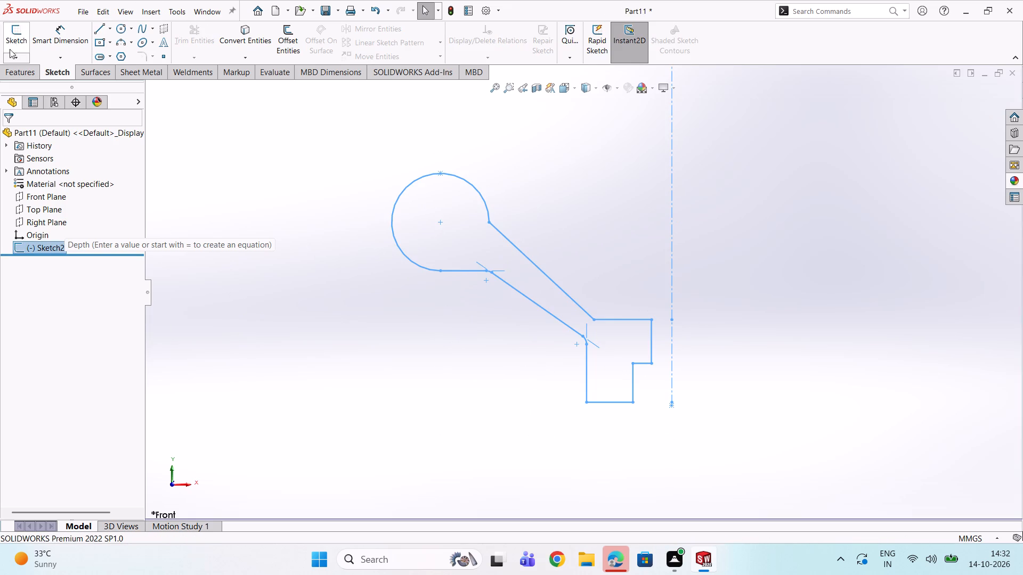
pyautogui.doubleClick(8, 71)
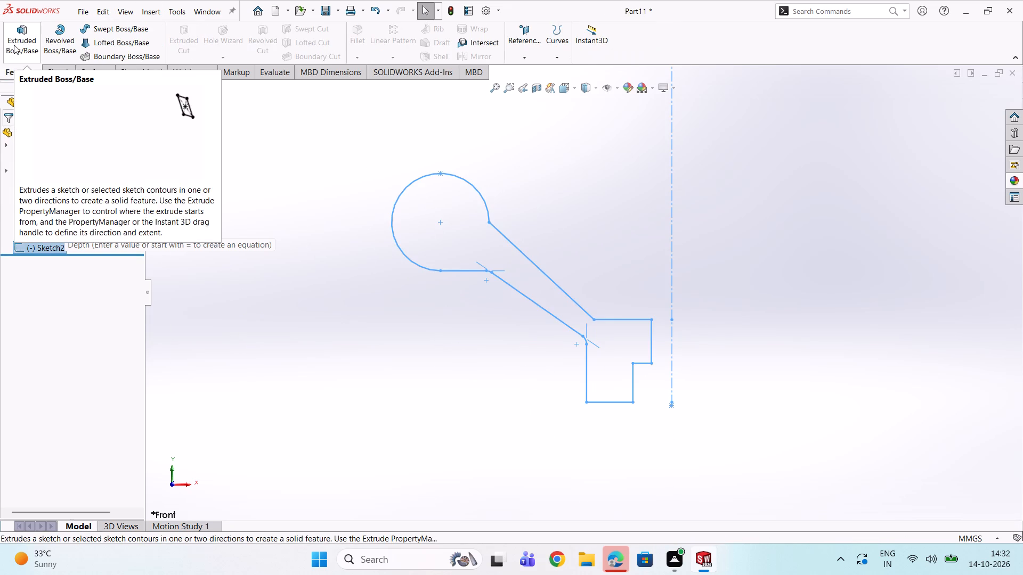
pyautogui.click(51, 39)
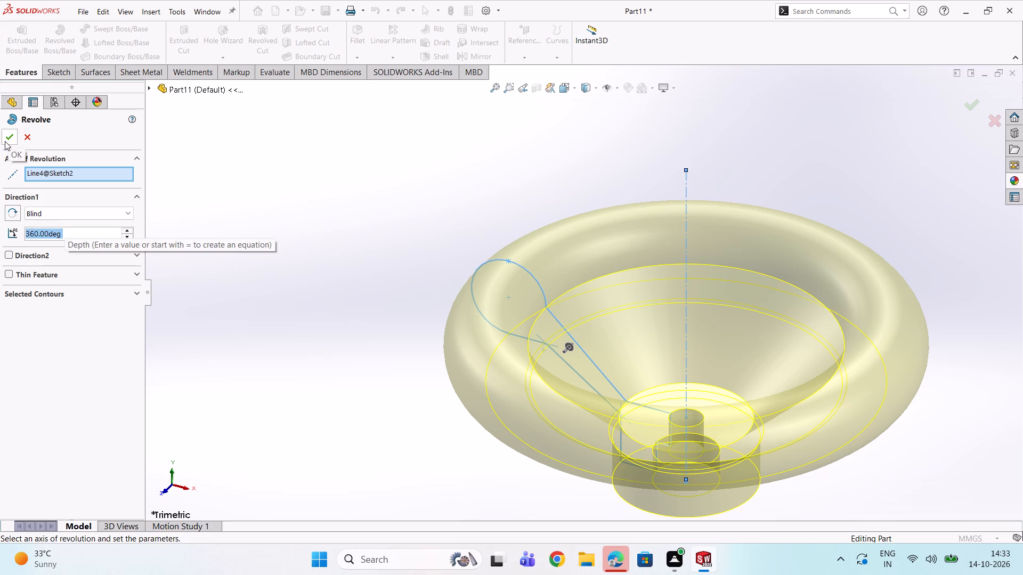
pyautogui.click(6, 138)
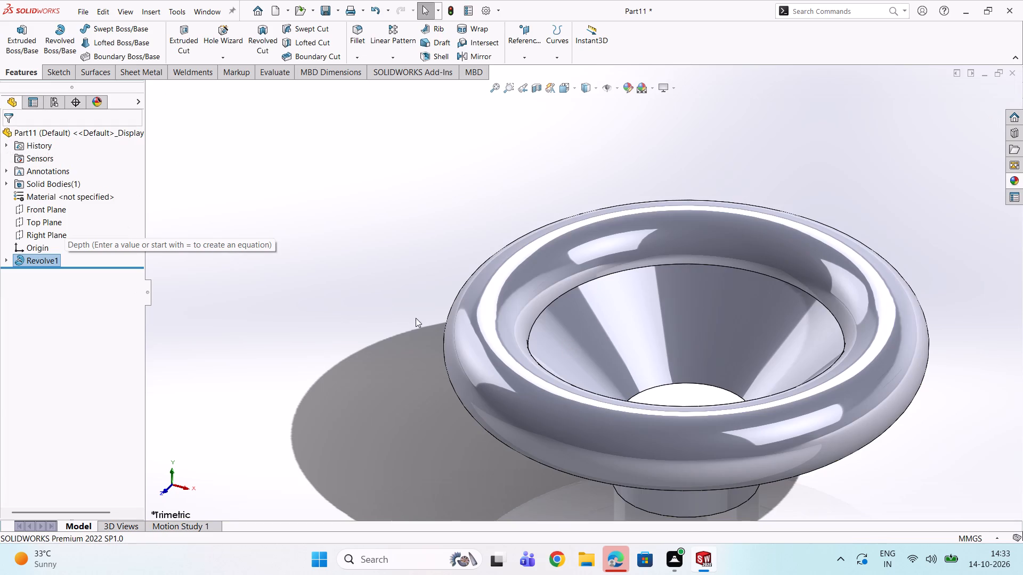
# Examine the revolved body's rim, conical web and hub from several angles.
pyautogui.moveTo(417, 318); pyautogui.dragTo(416, 356, button='middle')
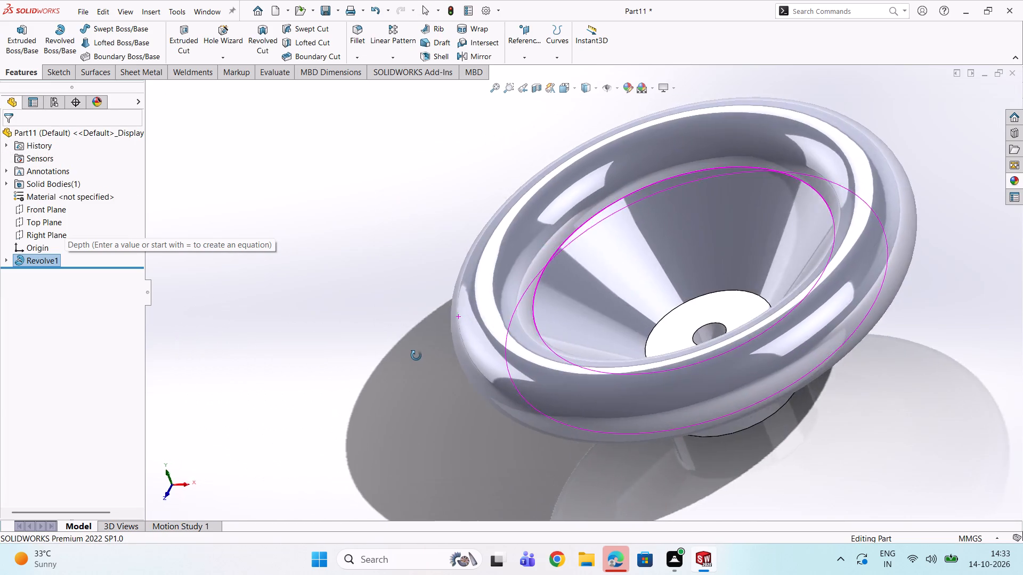
pyautogui.moveTo(416, 356); pyautogui.dragTo(476, 408, button='middle')
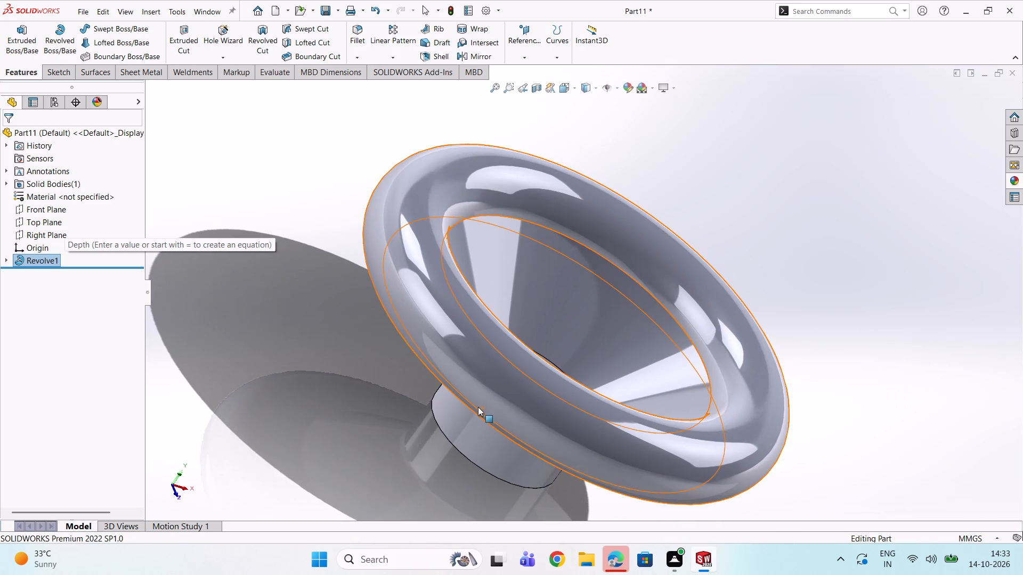
pyautogui.scroll(2, 524, 358)
pyautogui.scroll(-4, 563, 299)
pyautogui.scroll(3, 563, 299)
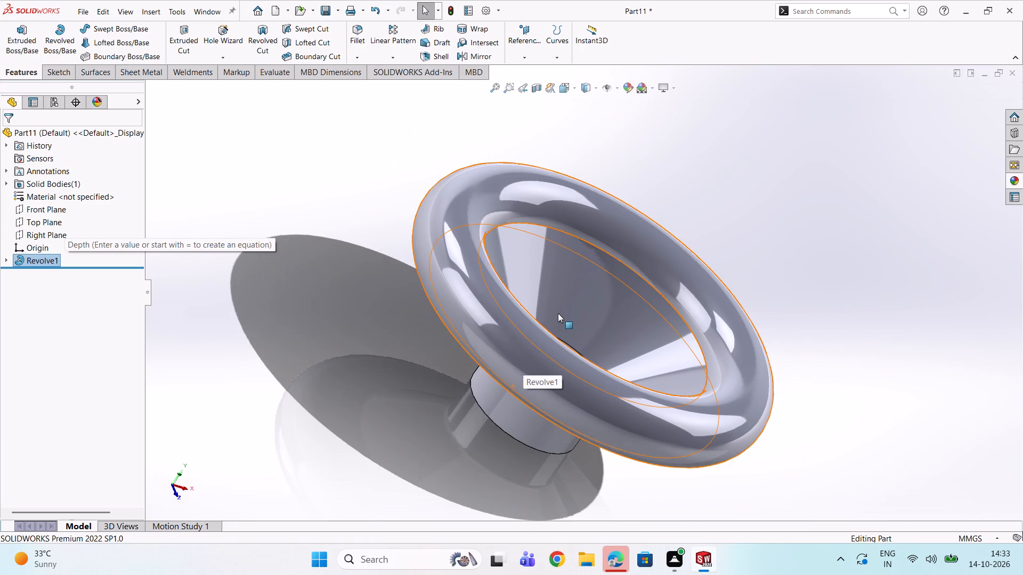
pyautogui.moveTo(558, 313); pyautogui.dragTo(558, 304, button='middle')
pyautogui.moveTo(569, 291); pyautogui.dragTo(531, 296, button='middle')
pyautogui.scroll(3, 501, 308)
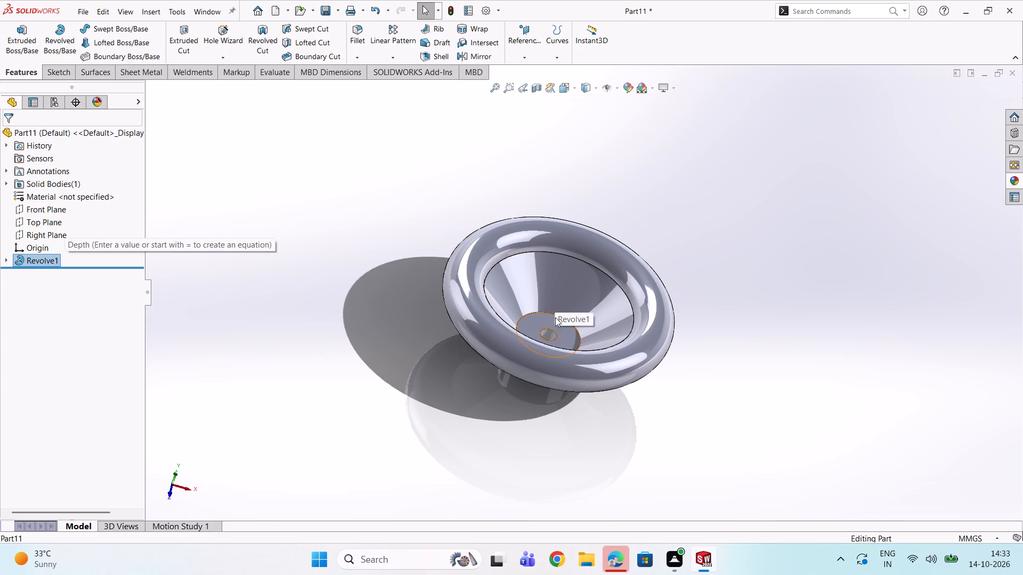
# Start a new sketch on the hub's upper flat face inside the conical web.
pyautogui.click(563, 297)
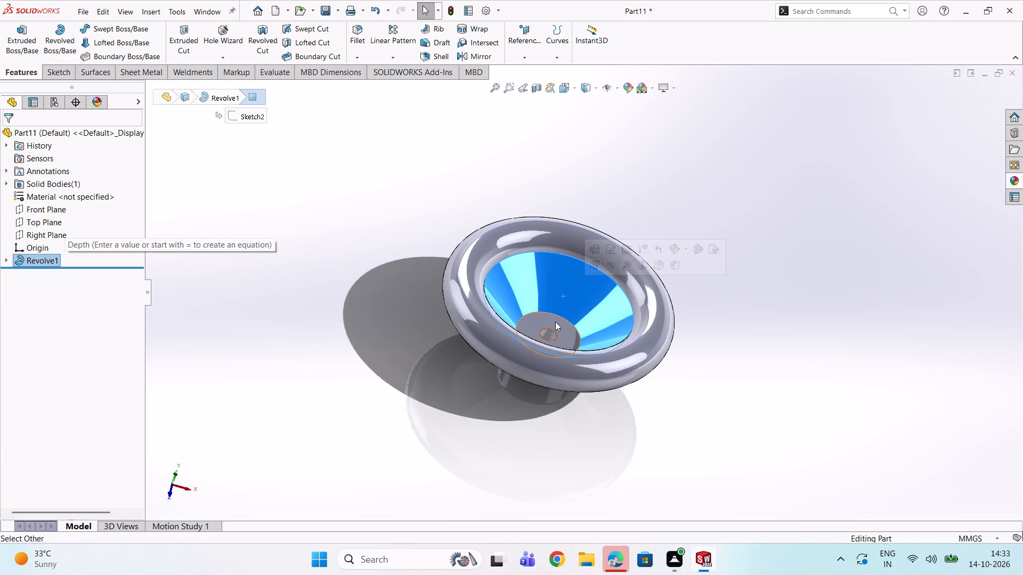
pyautogui.click(555, 322)
pyautogui.click(602, 292)
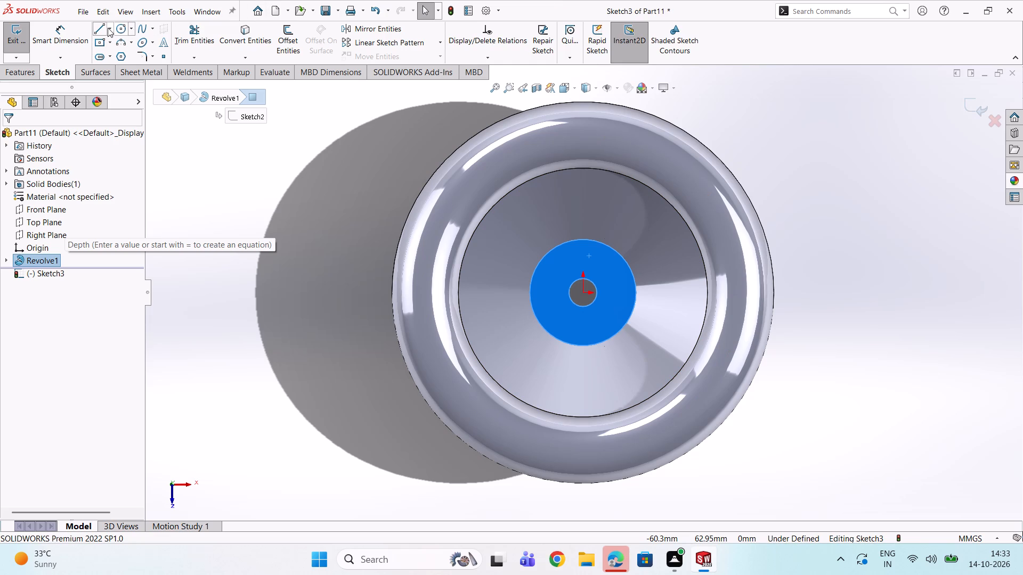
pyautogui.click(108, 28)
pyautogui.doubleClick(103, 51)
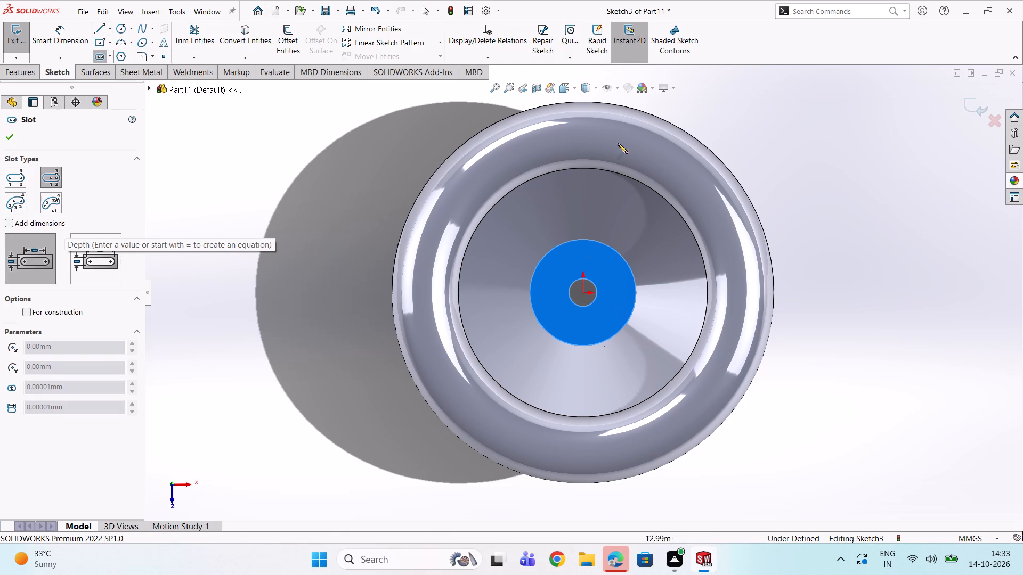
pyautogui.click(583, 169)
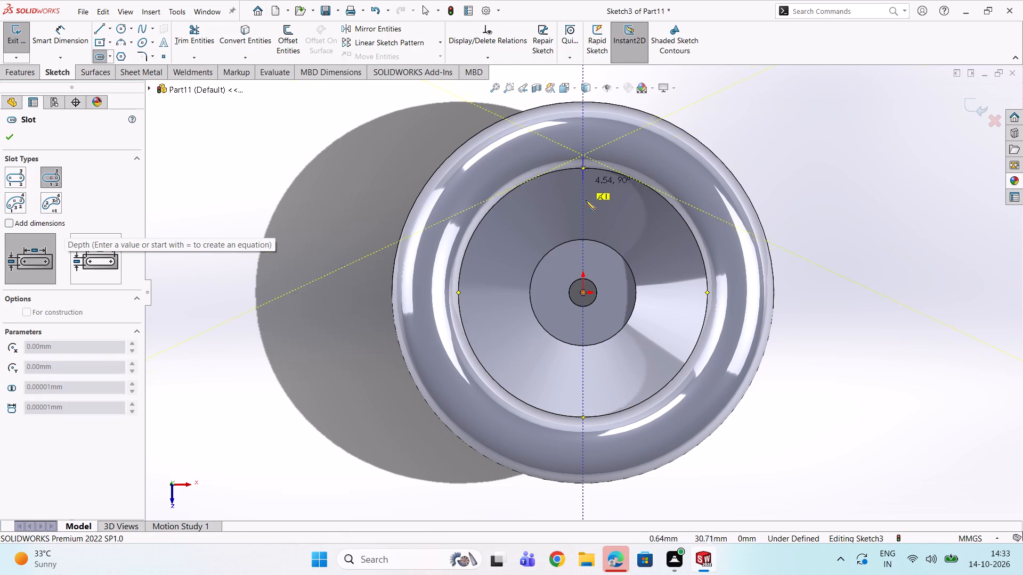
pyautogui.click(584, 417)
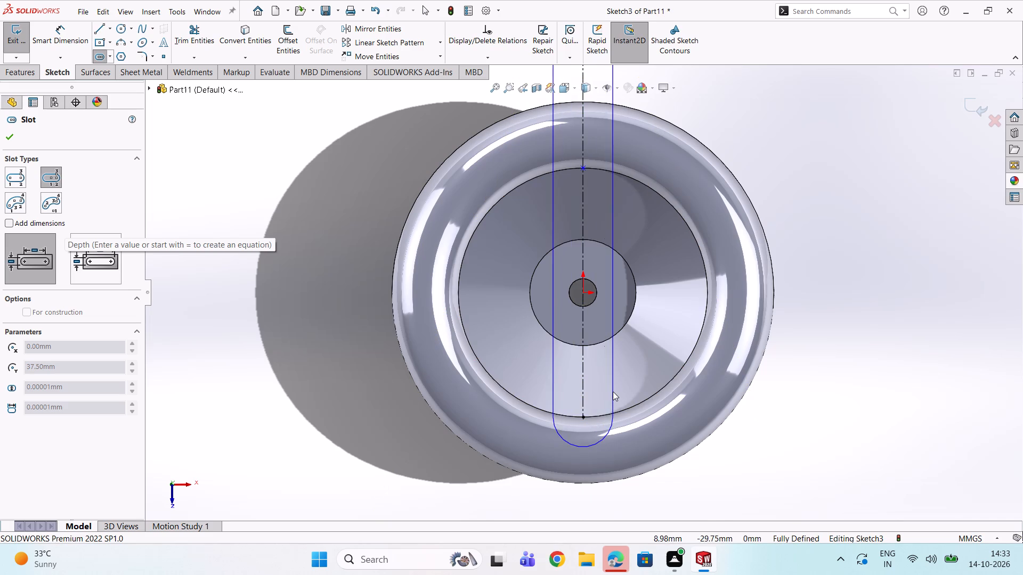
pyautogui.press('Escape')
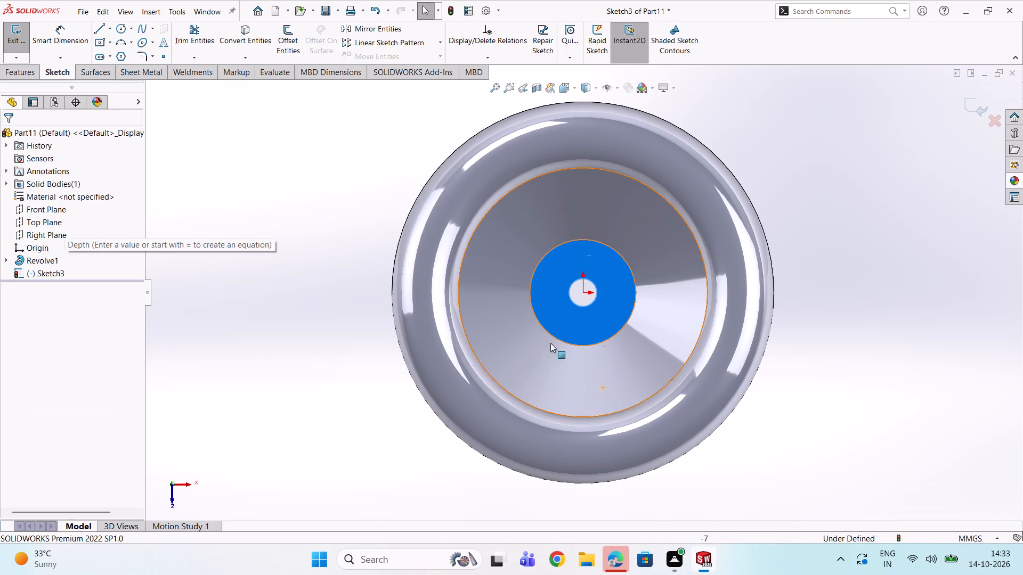
# Sketch a vertical construction centerline 75 mm long across the web's outer circular edge, passing through the origin.
pyautogui.click(110, 26)
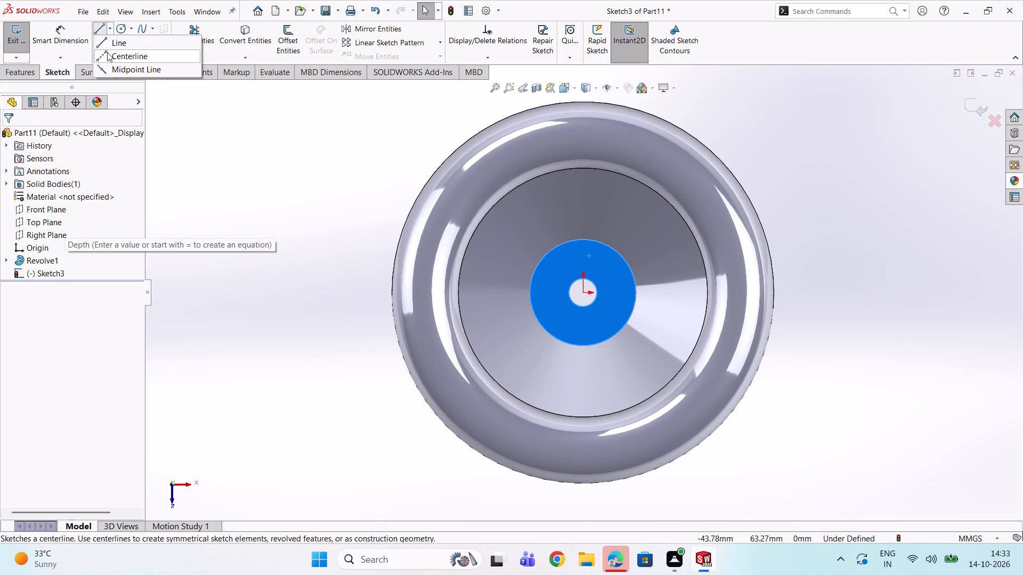
pyautogui.click(107, 54)
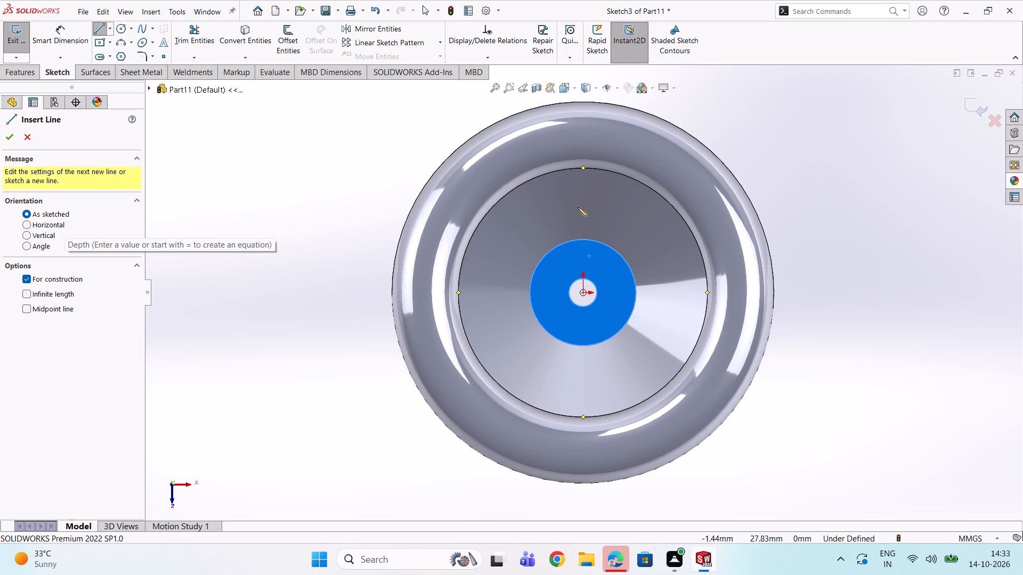
pyautogui.doubleClick(582, 417)
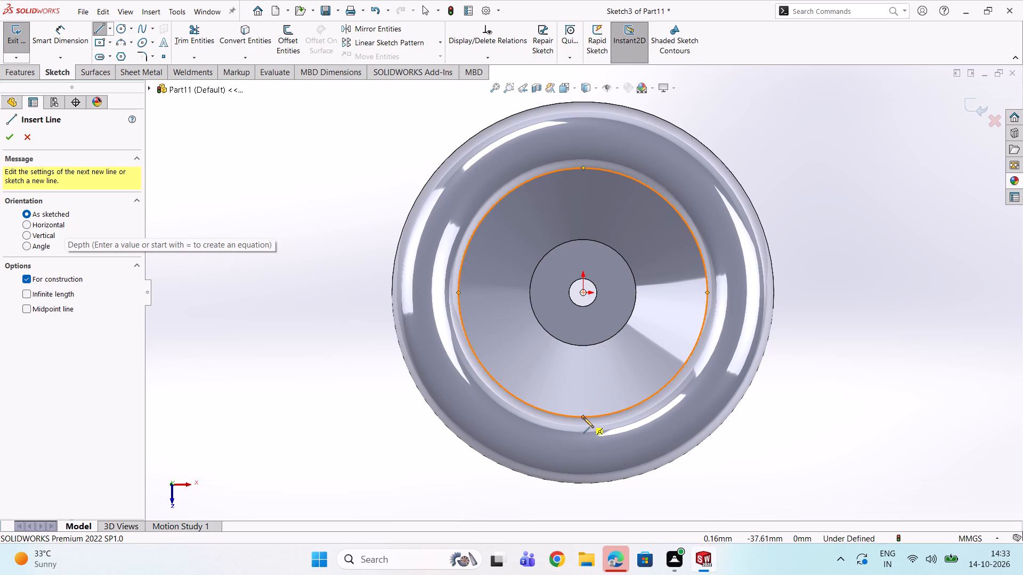
pyautogui.click(582, 416)
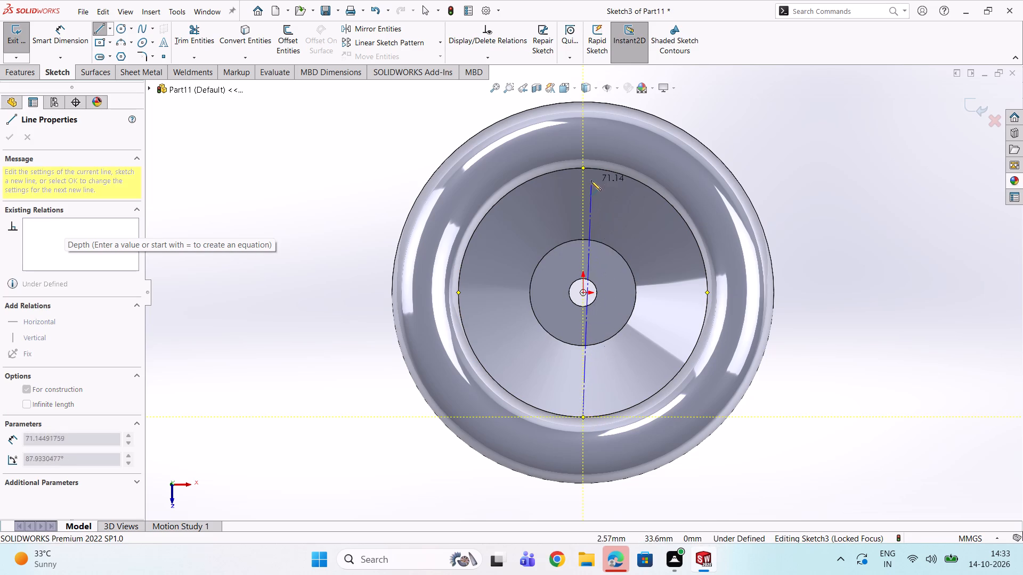
pyautogui.doubleClick(582, 168)
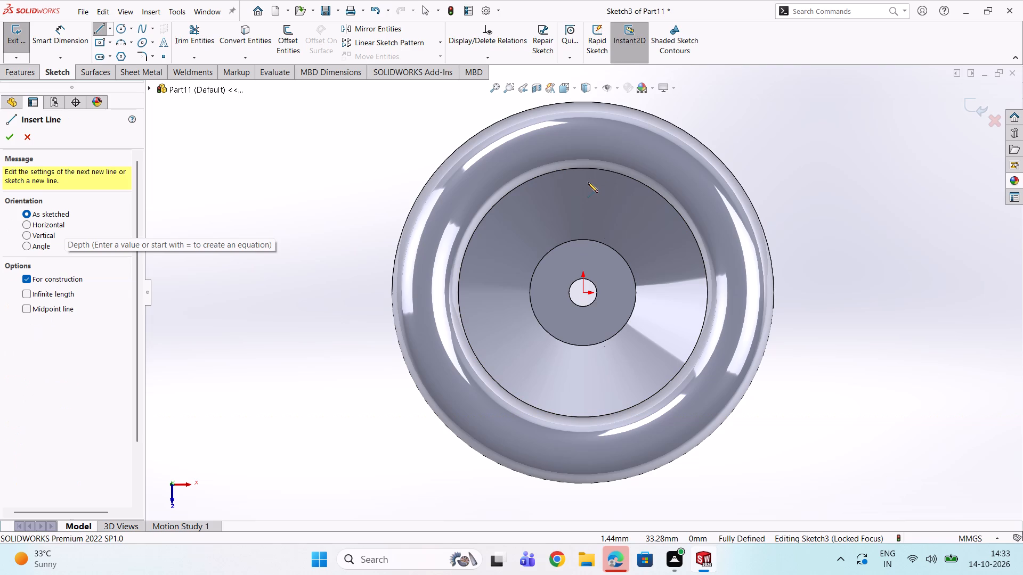
pyautogui.click(582, 166)
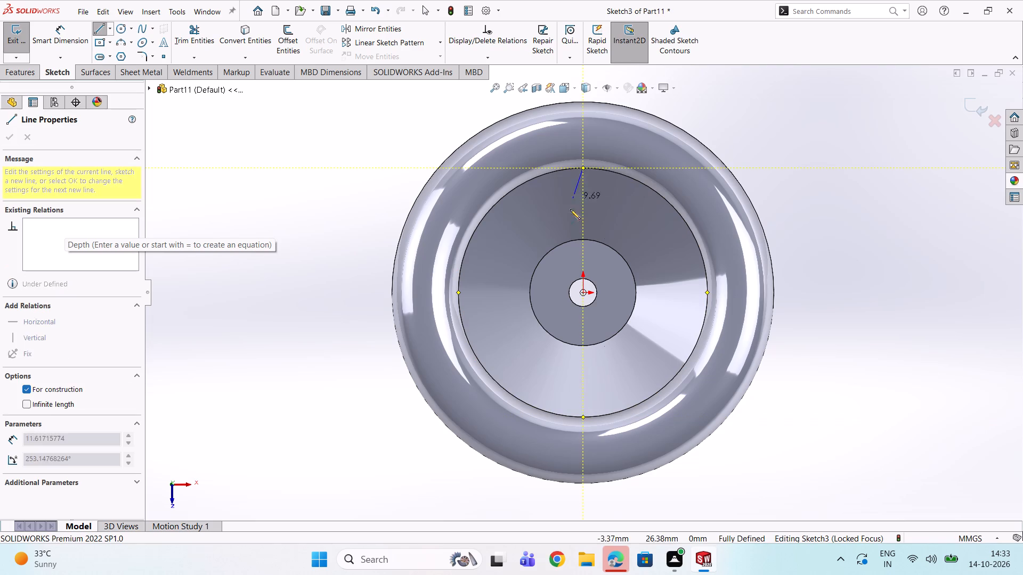
pyautogui.click(584, 417)
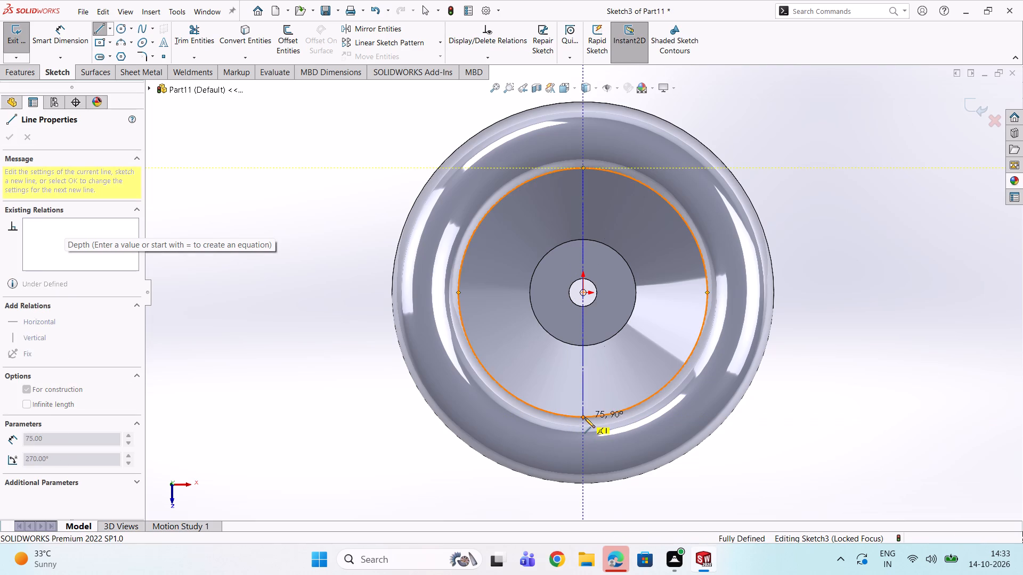
# Offset the vertical construction centerline 6 mm in both directions, keeping the offset dimensions.
pyautogui.press('Escape')
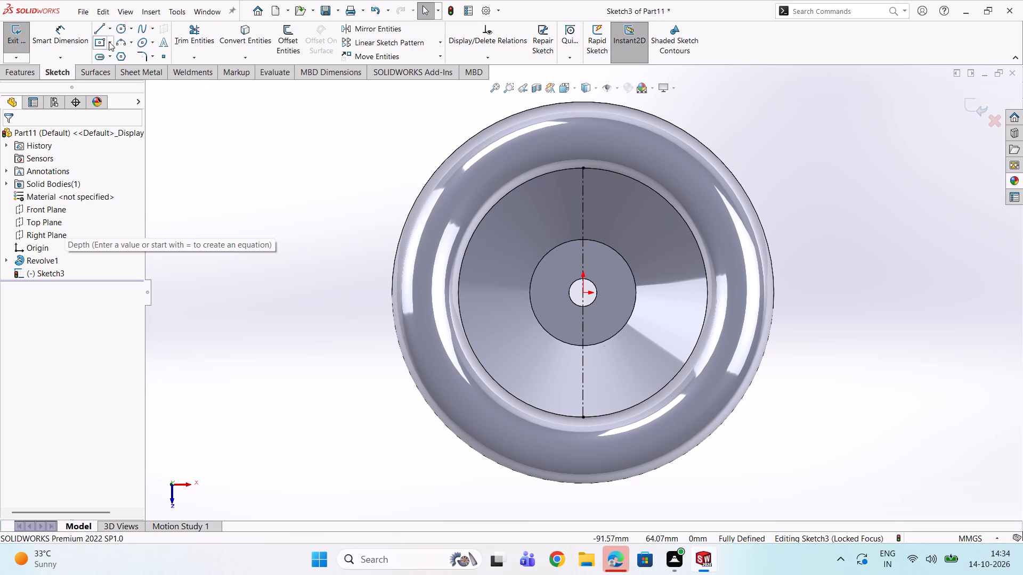
pyautogui.click(100, 26)
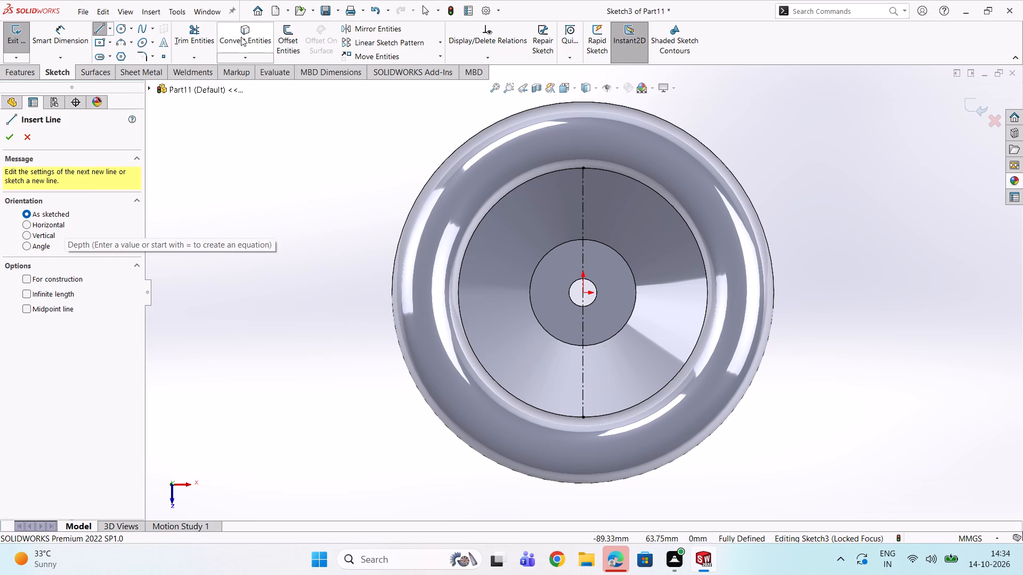
pyautogui.click(290, 39)
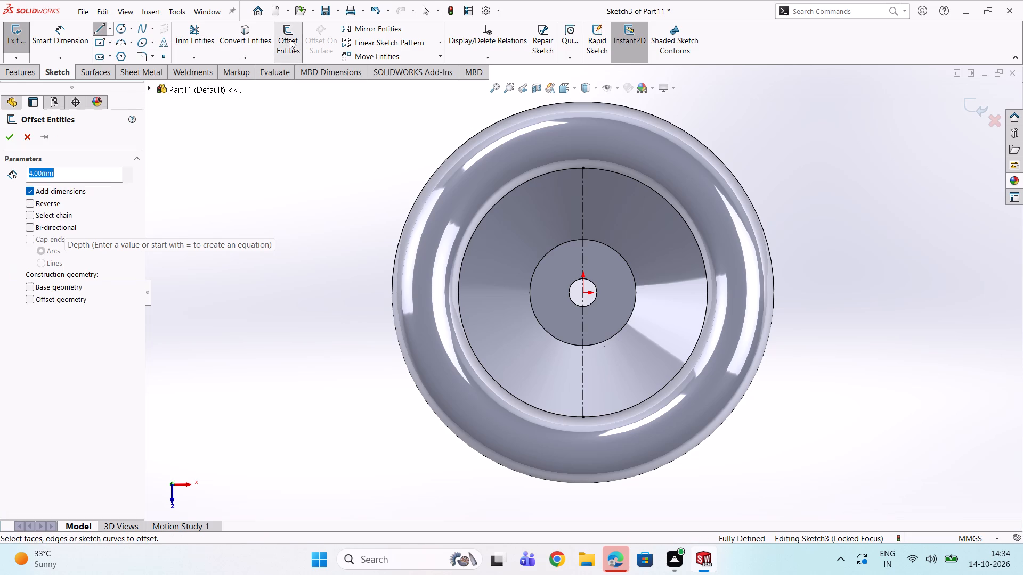
pyautogui.click(581, 212)
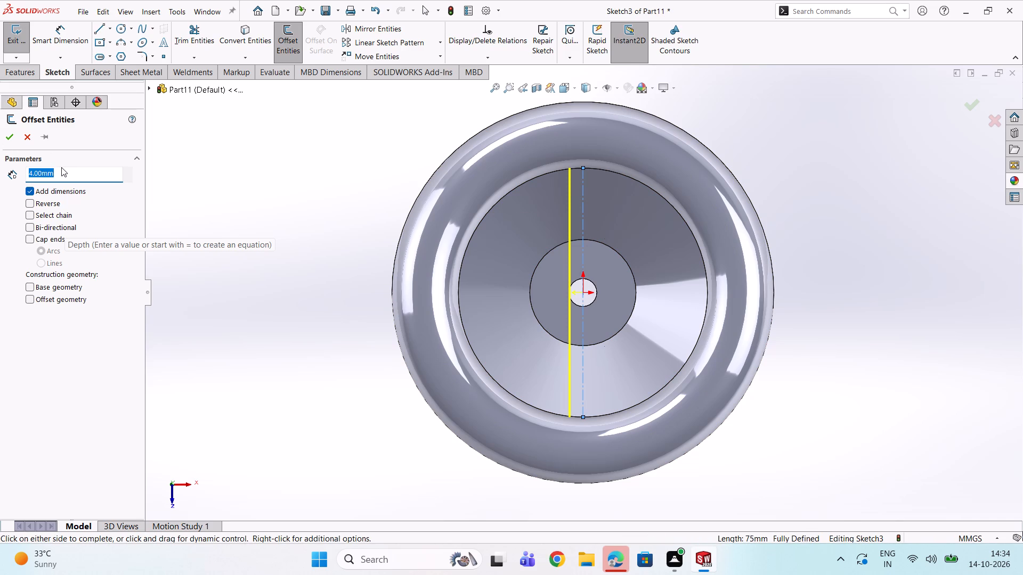
pyautogui.press('6')
pyautogui.press('Return')
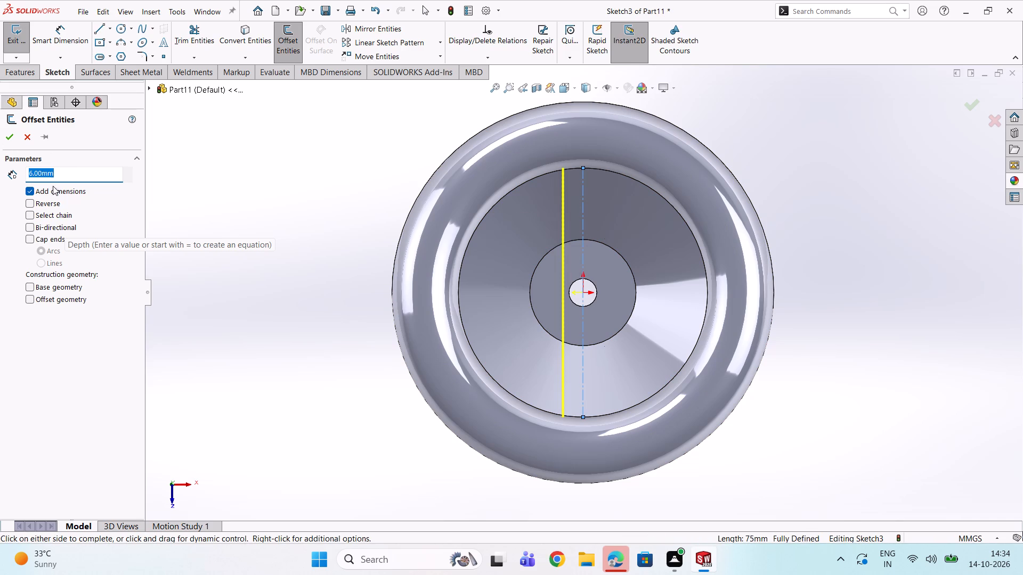
pyautogui.click(27, 226)
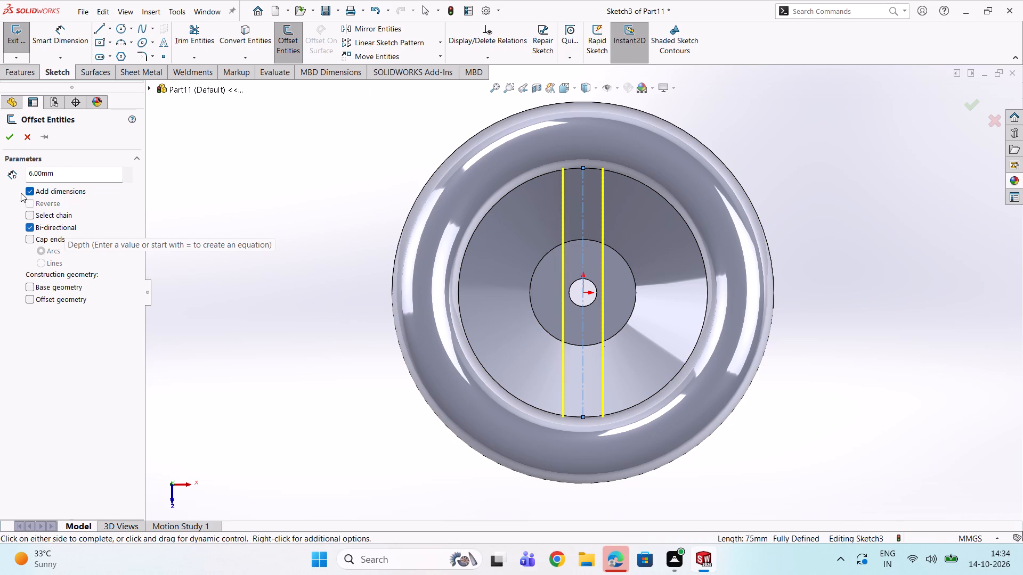
pyautogui.click(10, 141)
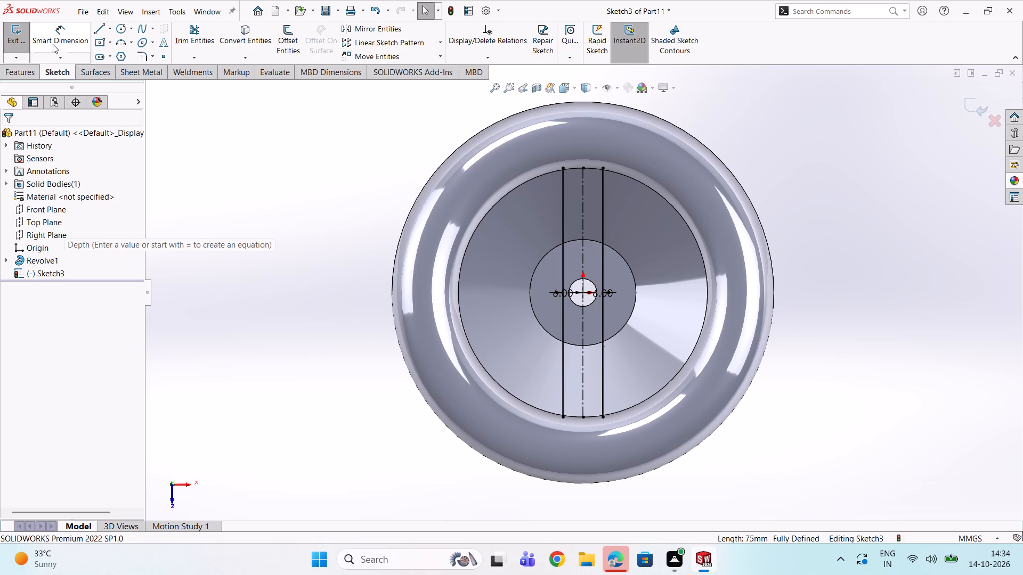
# Sketch two concentric circles centred on the origin over the conical web, with radii of about 30.6 mm and 22.9 mm.
pyautogui.click(121, 30)
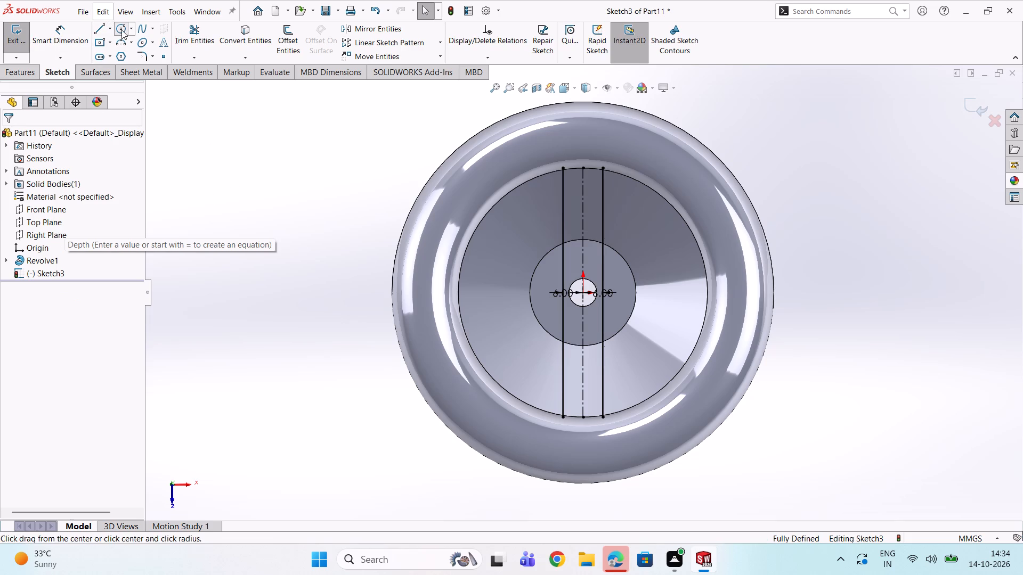
pyautogui.click(582, 291)
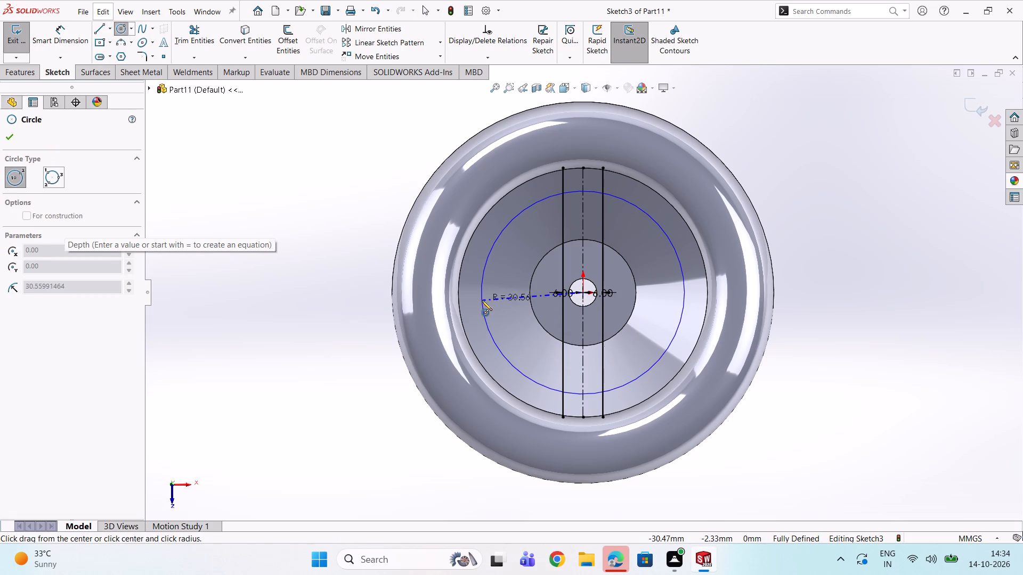
pyautogui.click(482, 300)
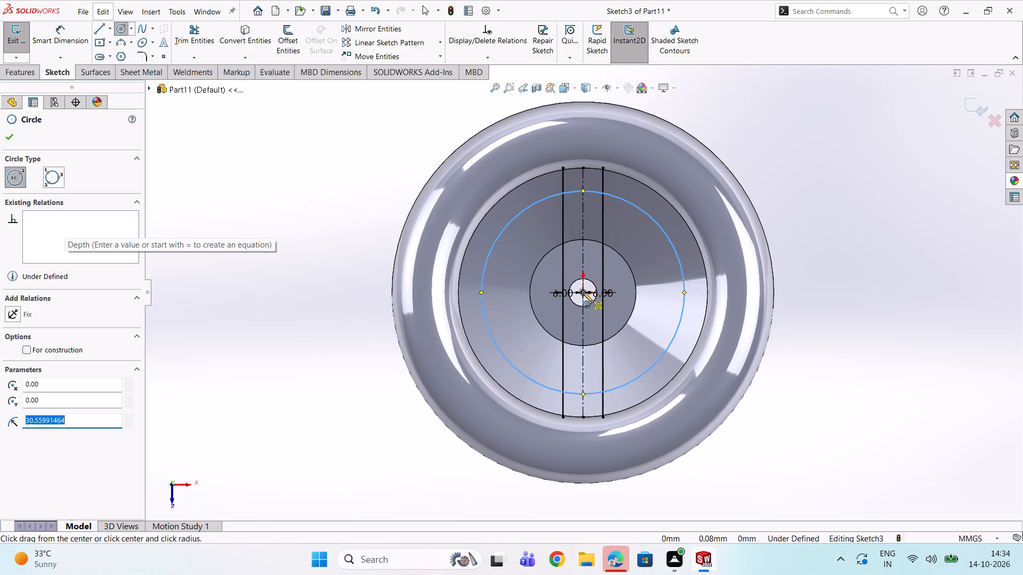
pyautogui.click(583, 292)
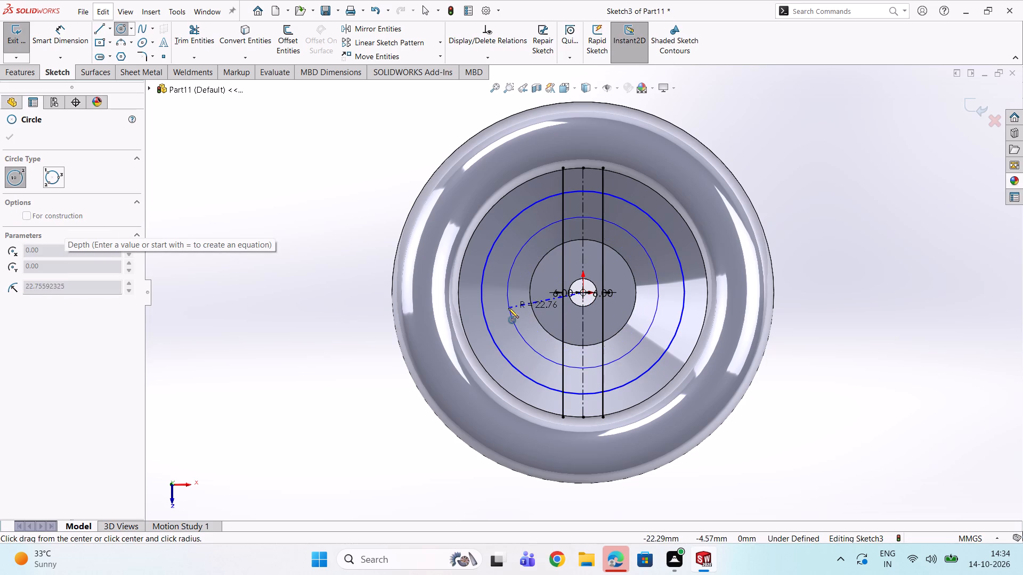
pyautogui.click(508, 308)
# Dimension the outer sketch circle to a diameter of 70 mm.
pyautogui.scroll(2, 553, 302)
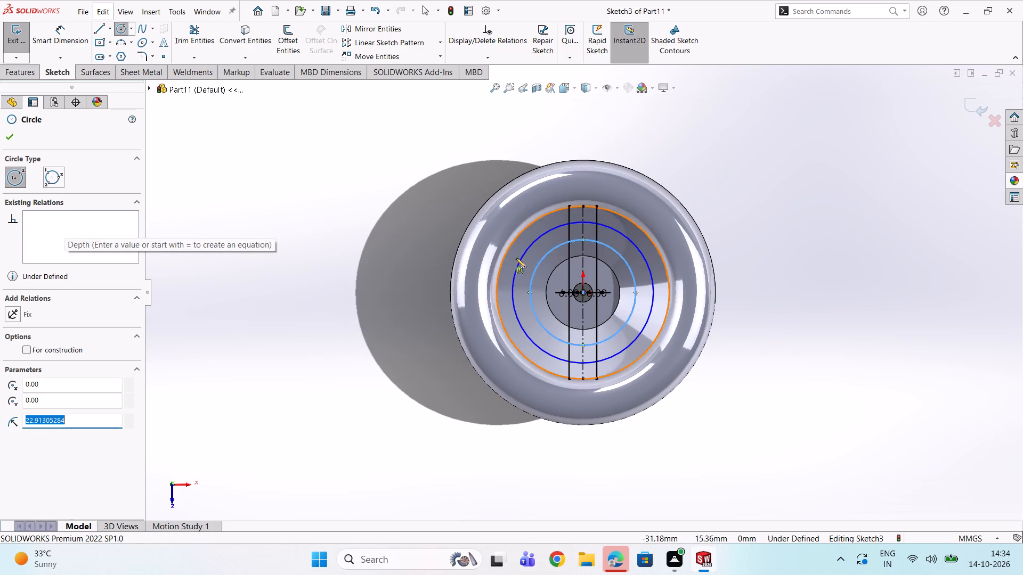
pyautogui.scroll(-4, 516, 259)
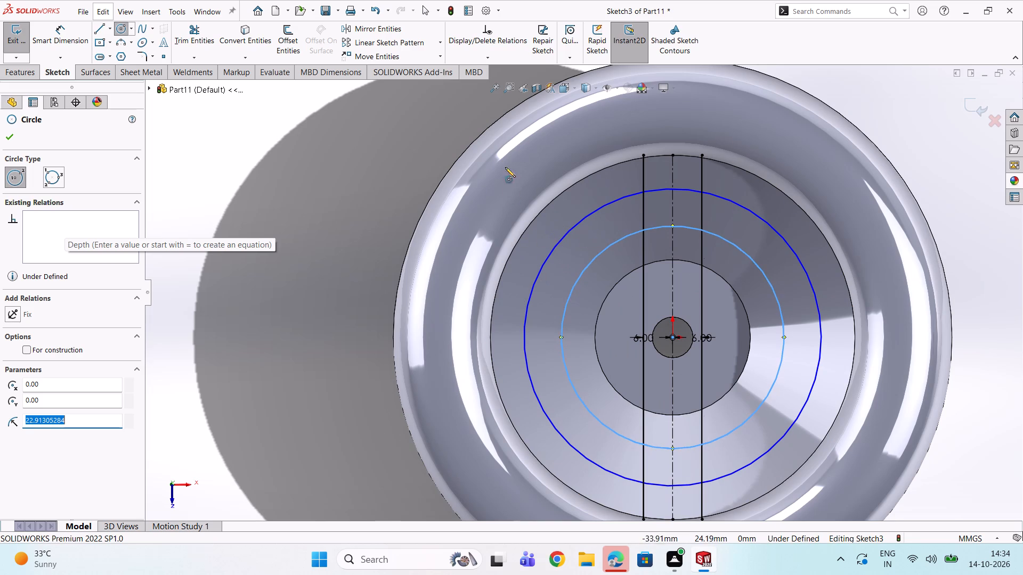
pyautogui.click(53, 35)
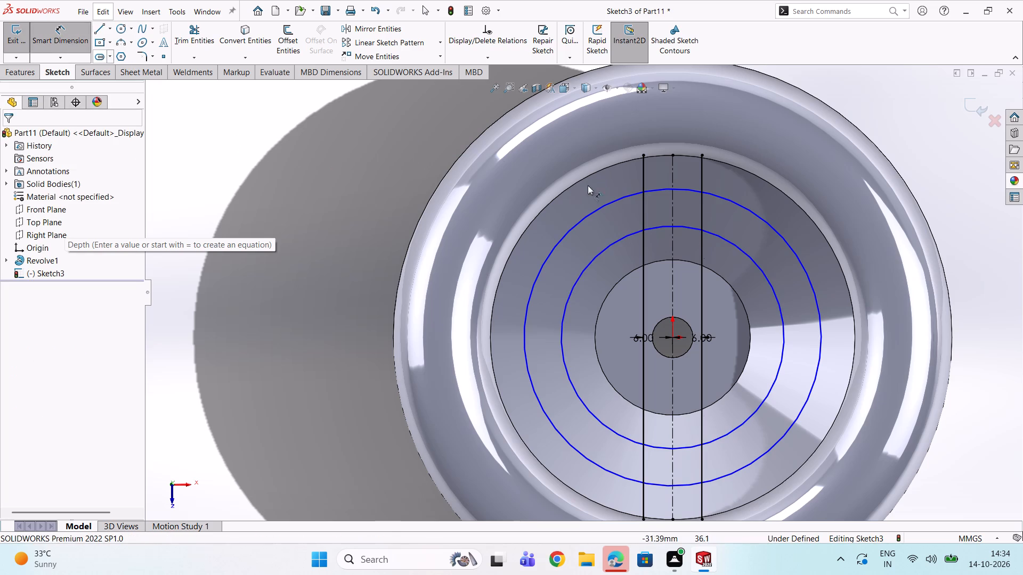
pyautogui.click(772, 227)
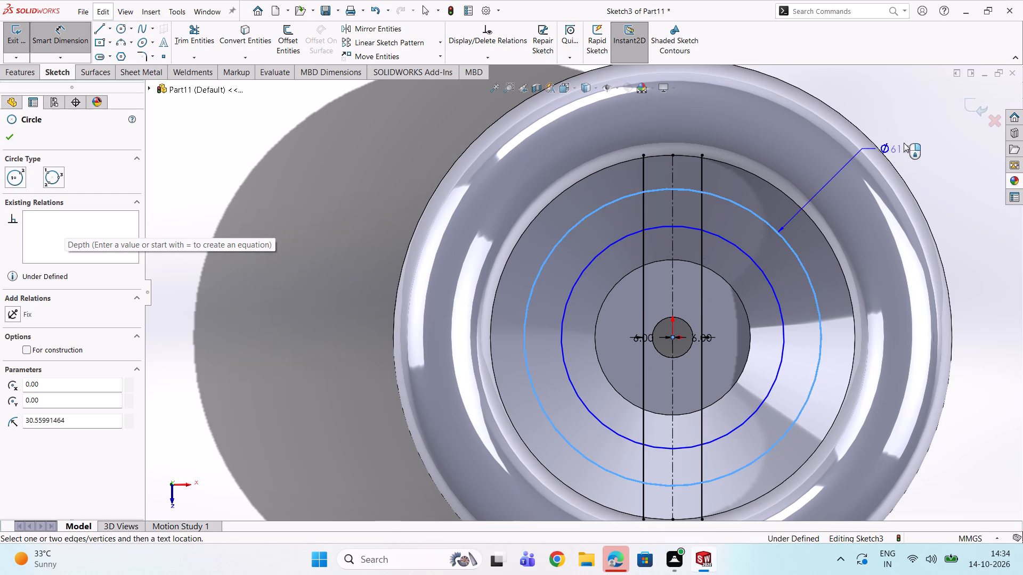
pyautogui.click(916, 121)
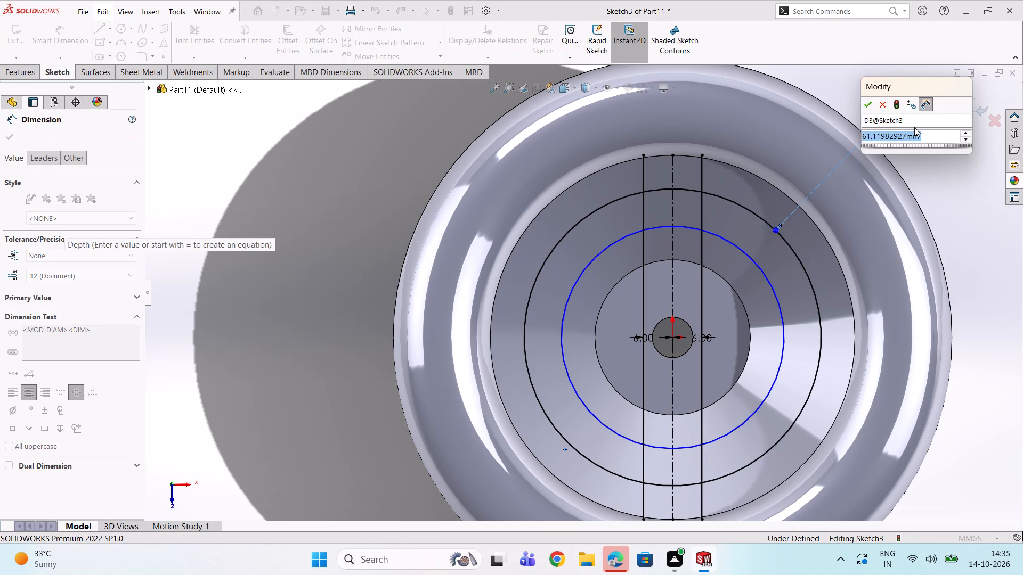
pyautogui.press('7')
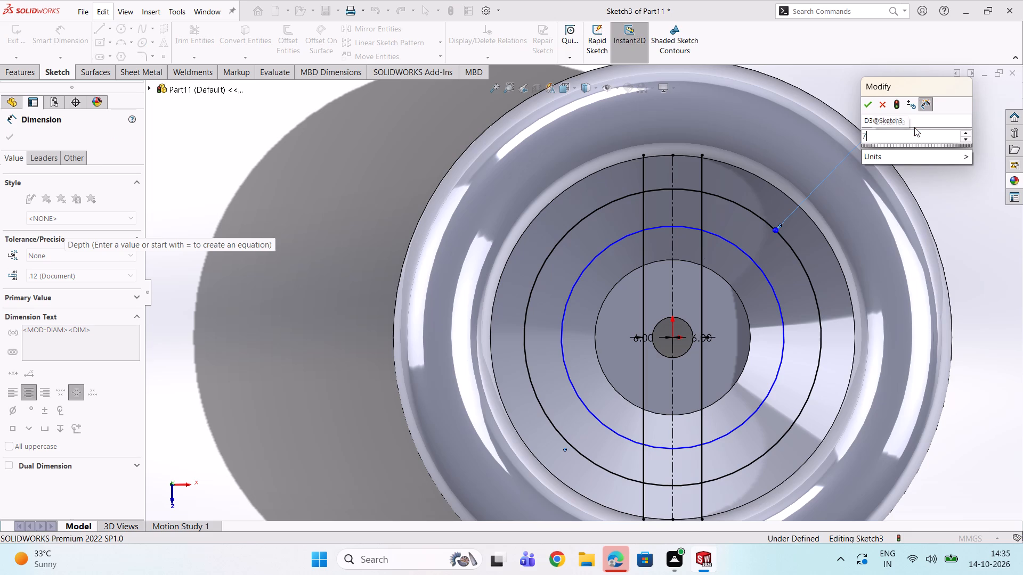
pyautogui.press('0')
pyautogui.press('Return')
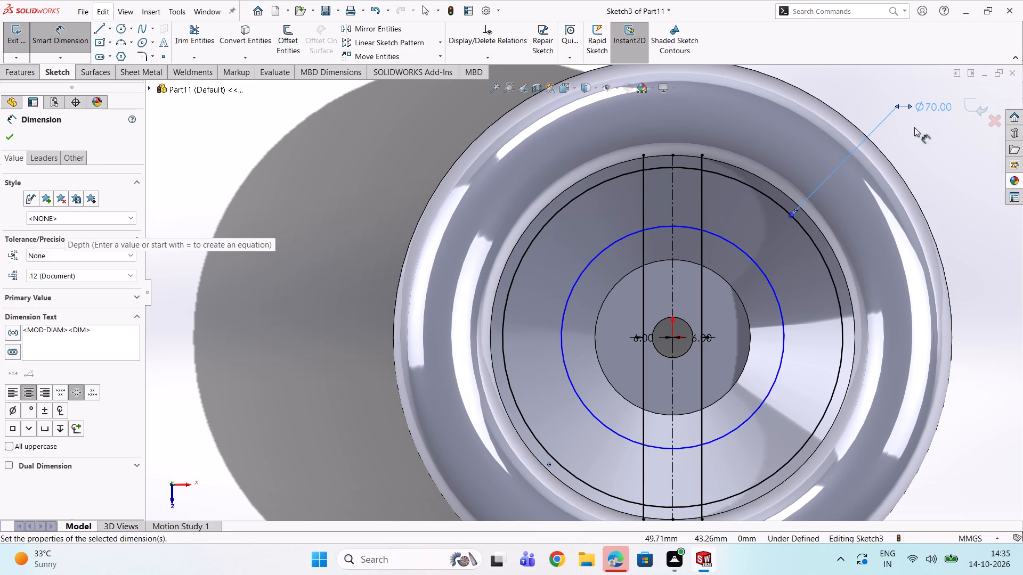
# Dimension the inner sketch circle around the hub to a diameter of 40 mm.
pyautogui.click(777, 302)
pyautogui.click(937, 154)
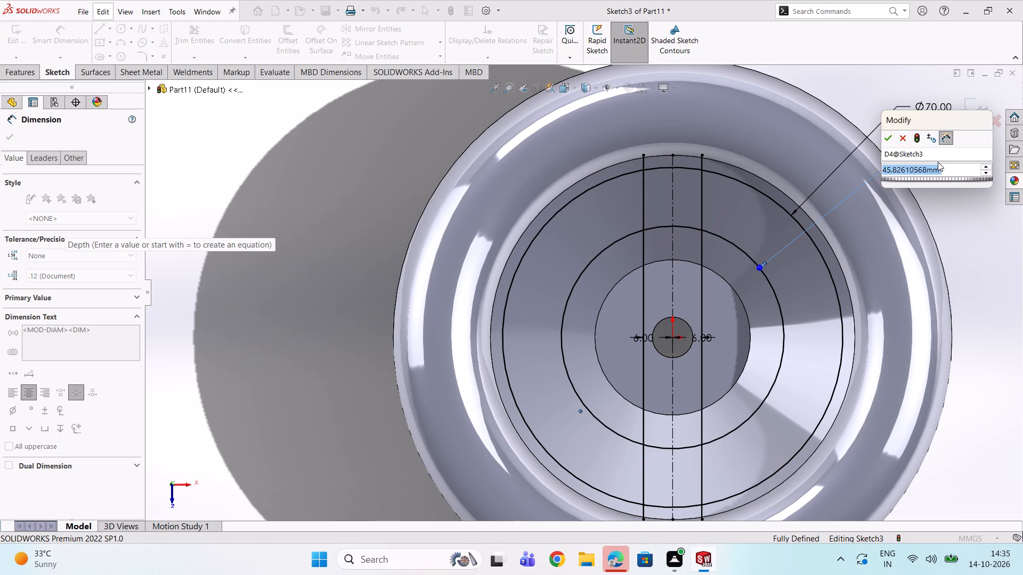
pyautogui.write('40')
pyautogui.press('Return')
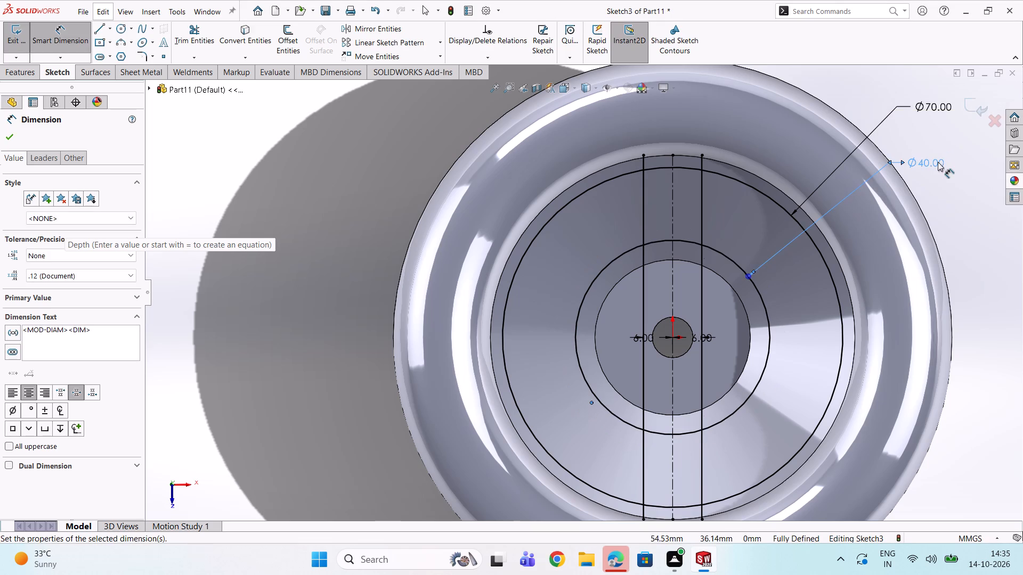
pyautogui.scroll(-1, 770, 274)
pyautogui.scroll(2, 671, 307)
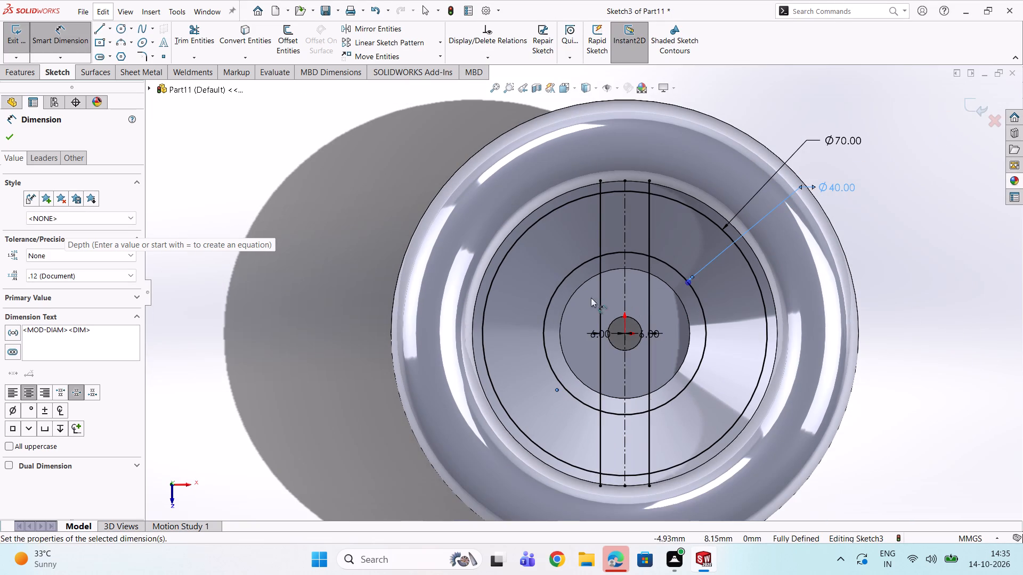
pyautogui.scroll(-2, 571, 269)
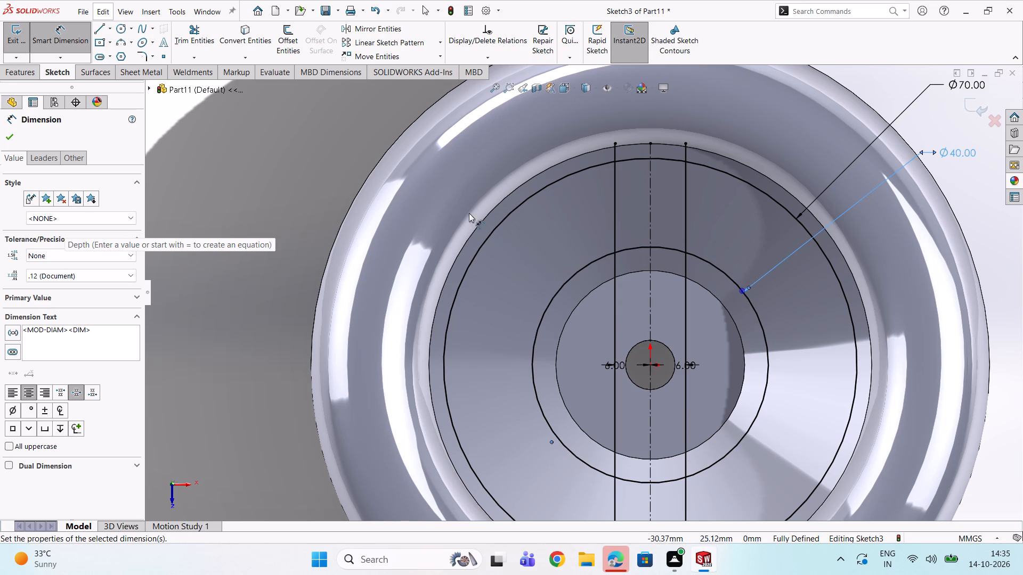
pyautogui.click(9, 132)
# Set both offset distances of the vertical lines from the centerline to 5 mm.
pyautogui.scroll(1, 622, 210)
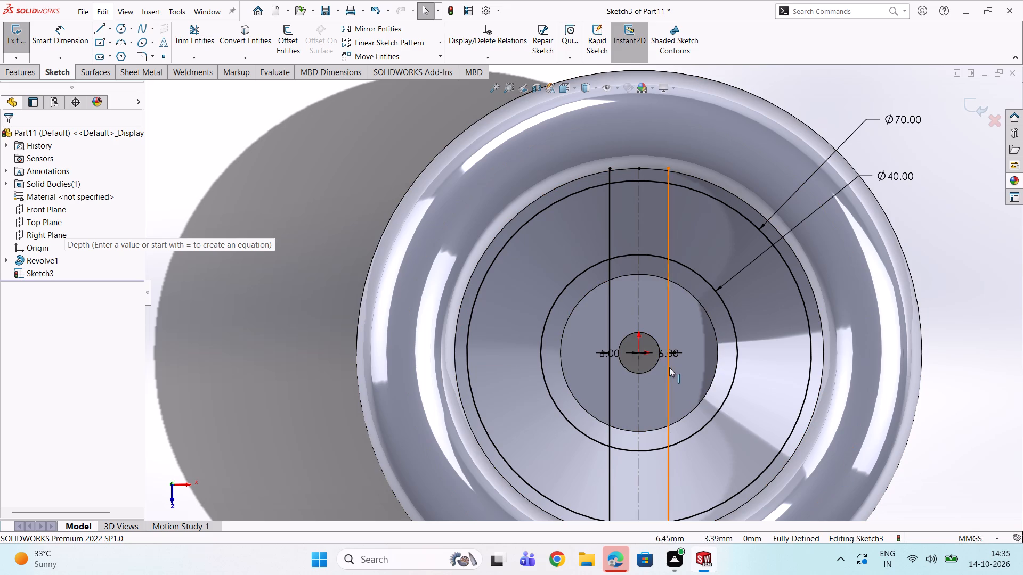
pyautogui.click(660, 352)
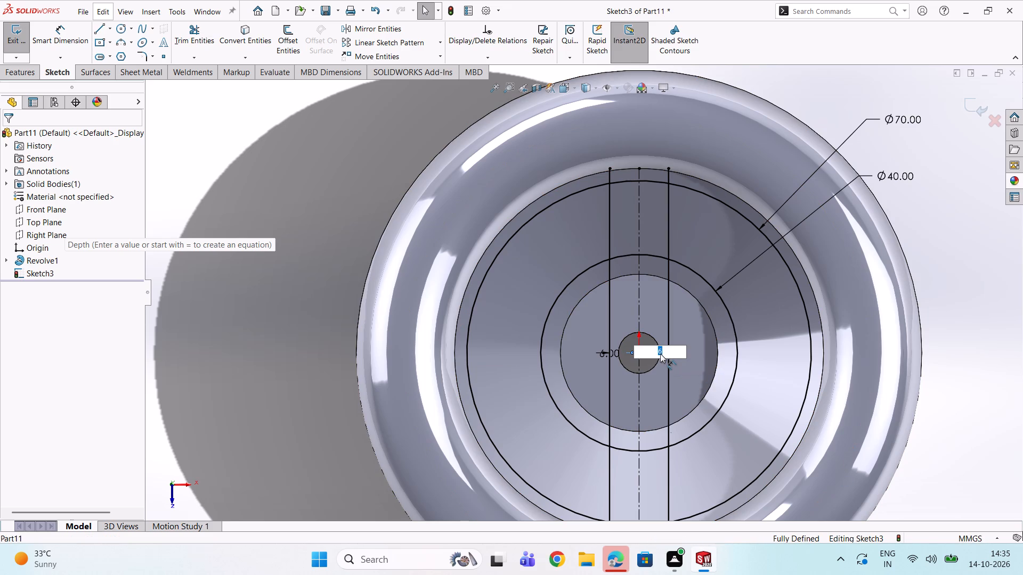
pyautogui.press('5')
pyautogui.press('Return')
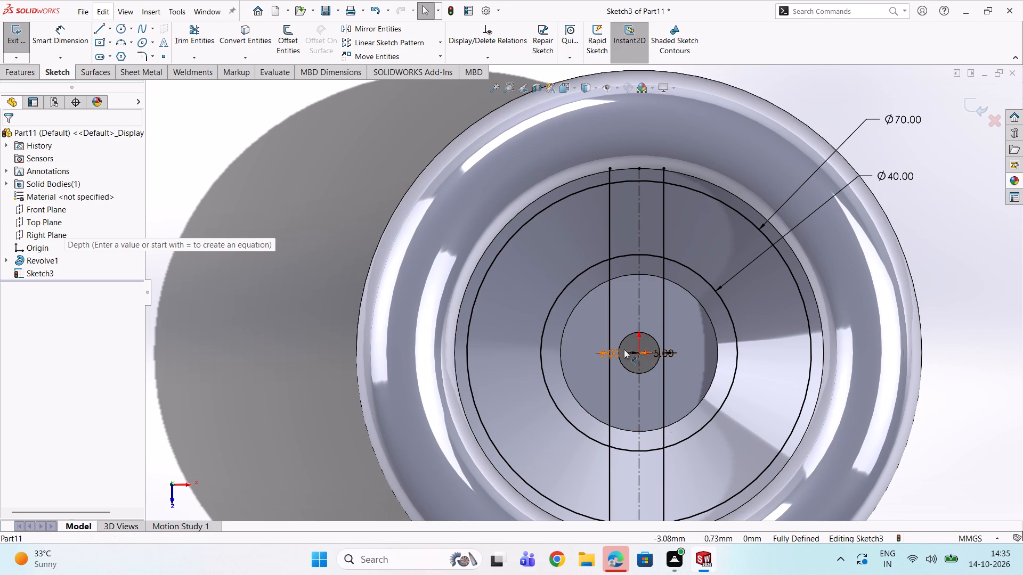
pyautogui.click(612, 353)
pyautogui.click(612, 353)
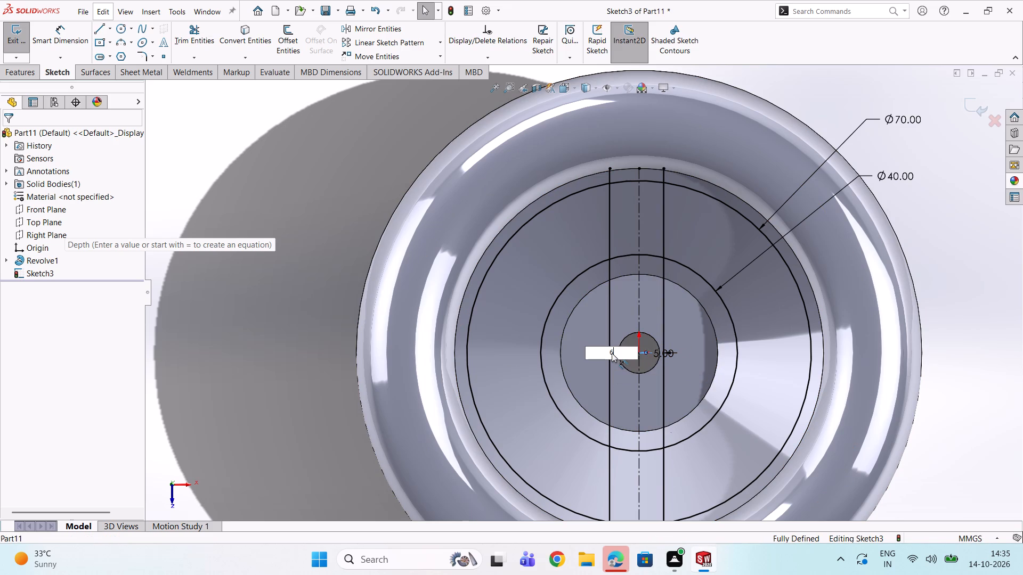
pyautogui.click(612, 353)
pyautogui.press('BackSpace')
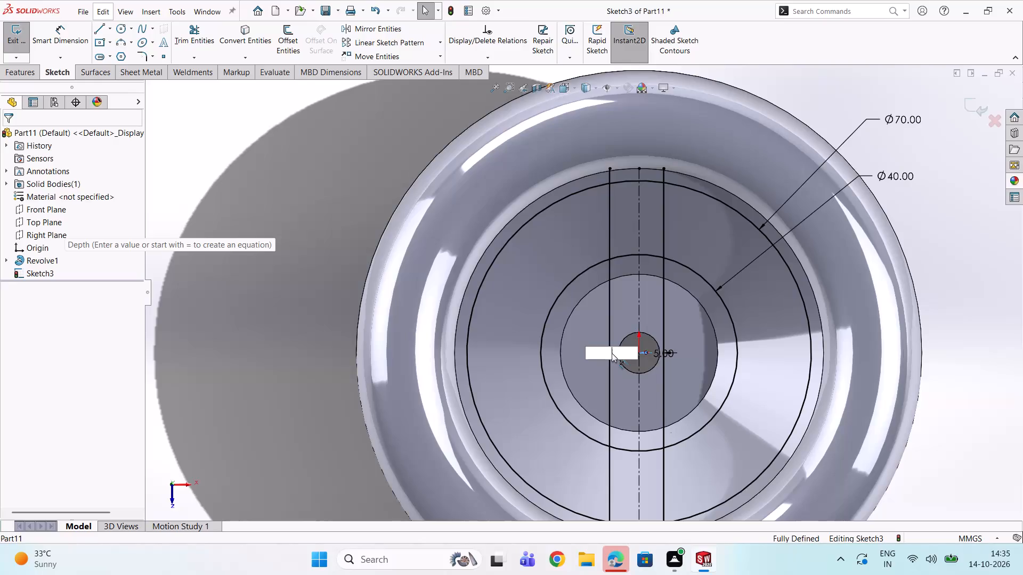
pyautogui.press('5')
pyautogui.press('Return')
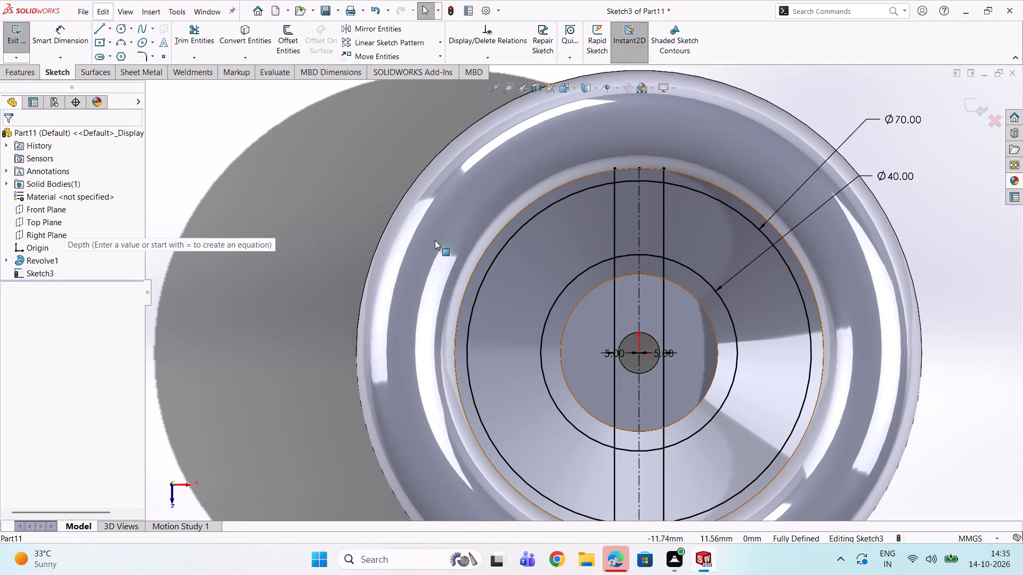
# Sketch a horizontal construction centerline through the origin, spanning the web's outer circular edge.
pyautogui.click(108, 29)
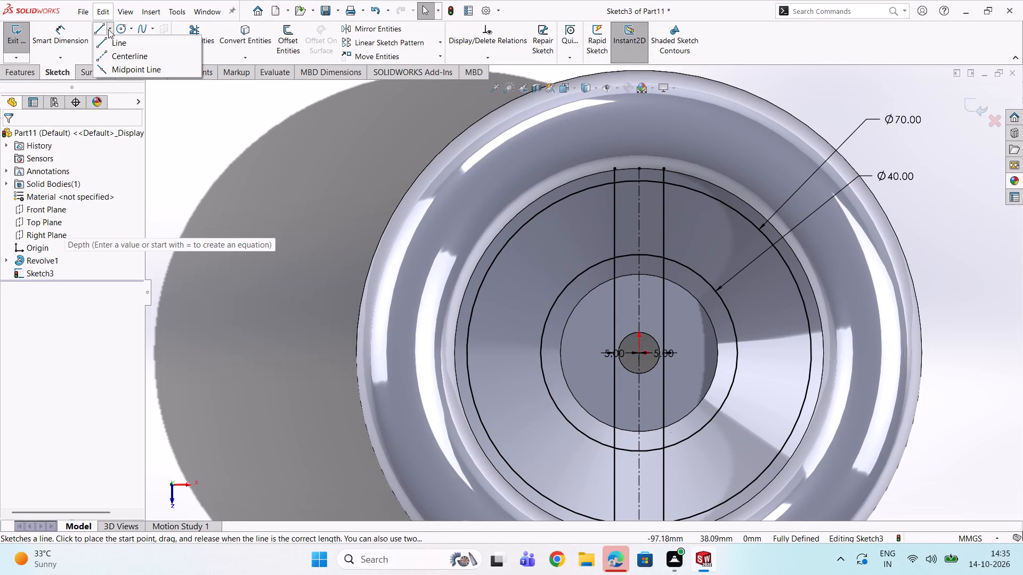
pyautogui.click(107, 53)
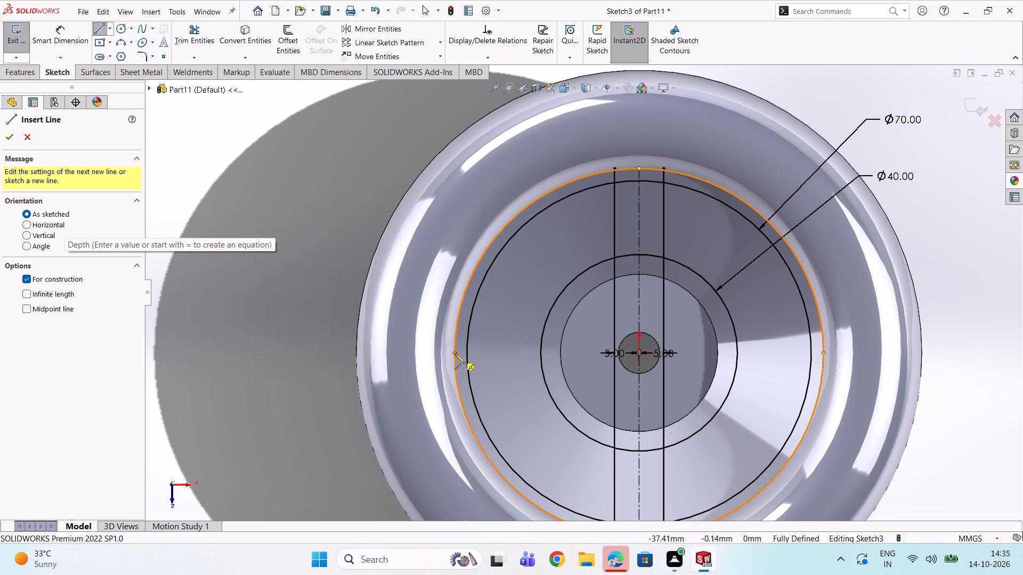
pyautogui.click(455, 354)
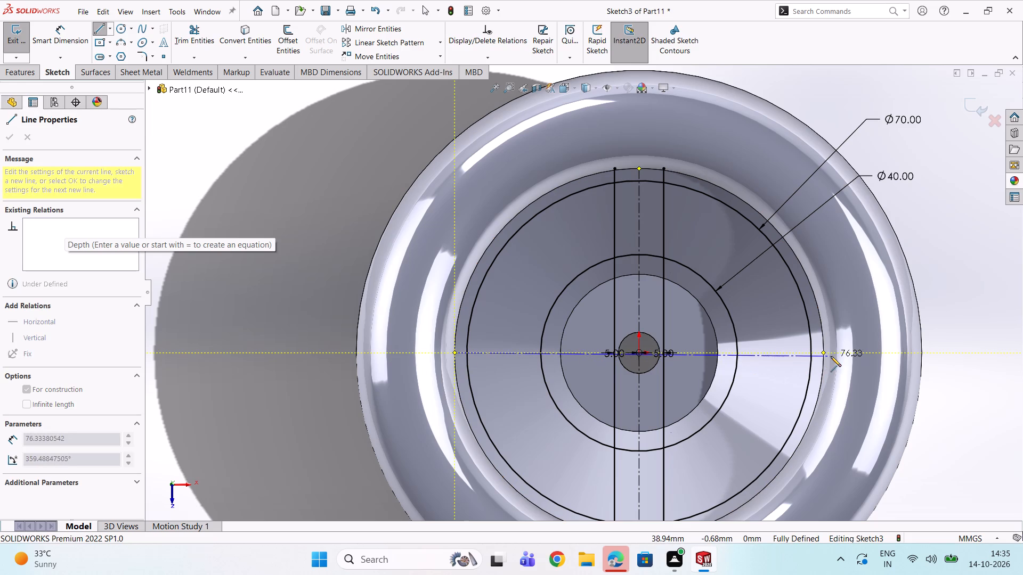
pyautogui.click(822, 352)
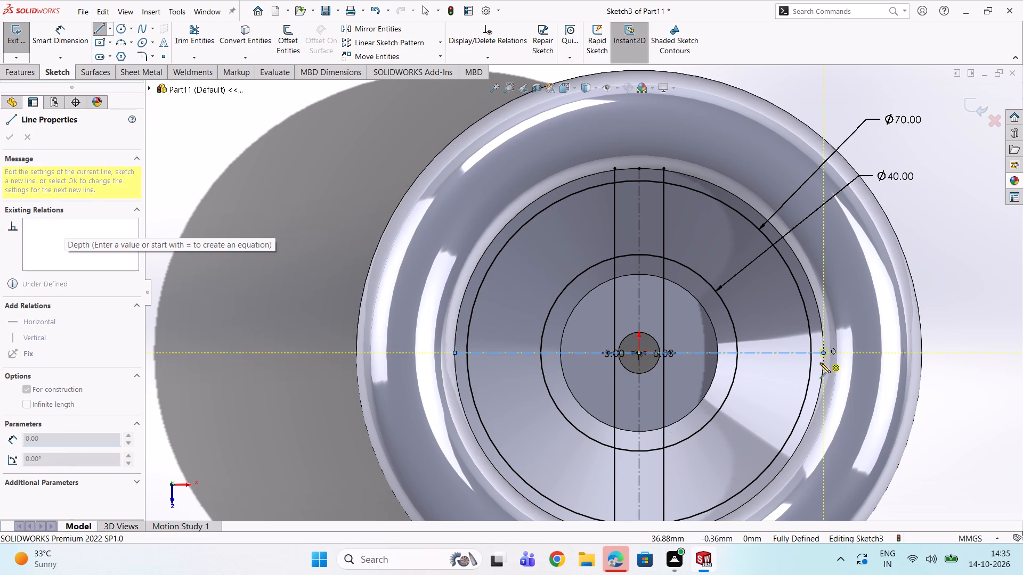
pyautogui.press('Escape')
pyautogui.press('Escape')
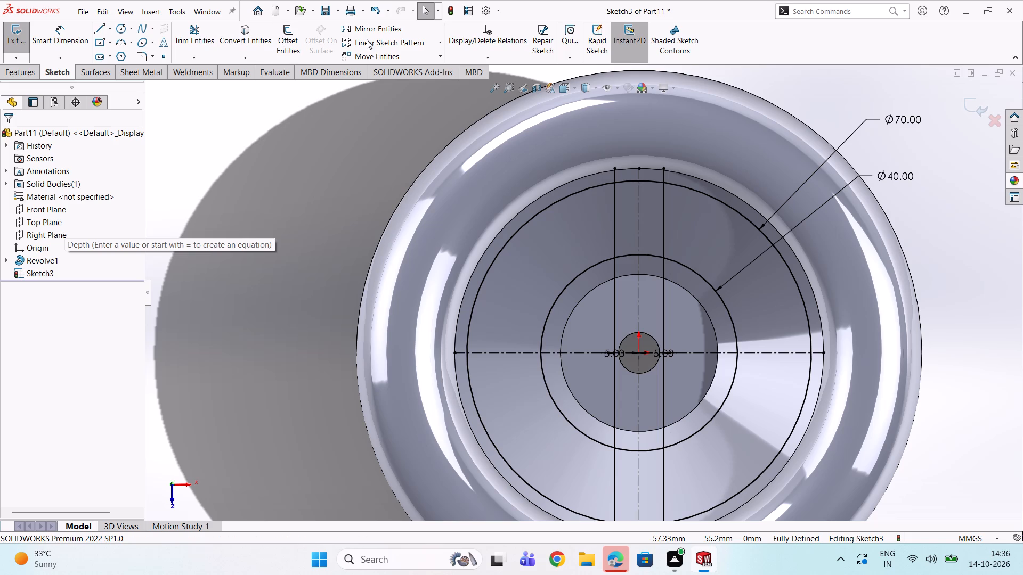
# Offset the horizontal centerline by 5 mm in both directions with dimensions added, forming the horizontal spoke lines.
pyautogui.click(286, 32)
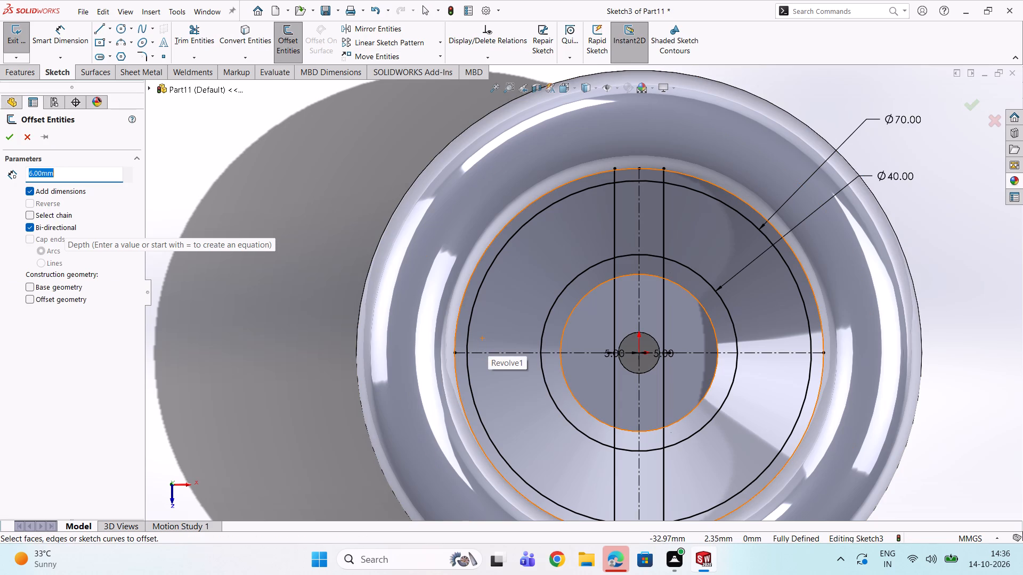
pyautogui.press('5')
pyautogui.press('Return')
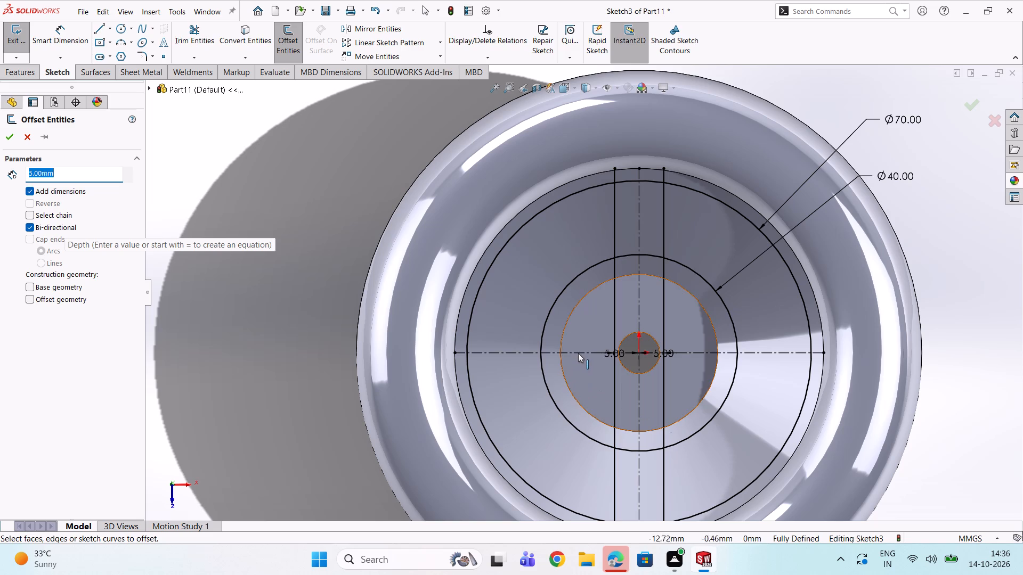
pyautogui.click(578, 353)
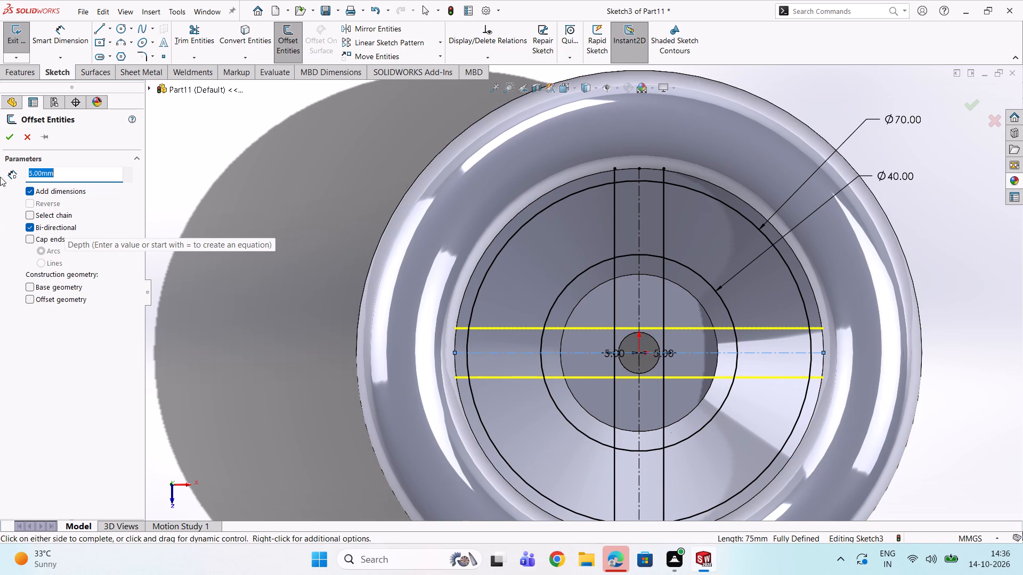
pyautogui.click(11, 137)
# Trim the arcs of the 70 mm and 40 mm circles lying between the horizontal spoke lines on the left spoke.
pyautogui.scroll(2, 687, 349)
pyautogui.scroll(-2, 639, 355)
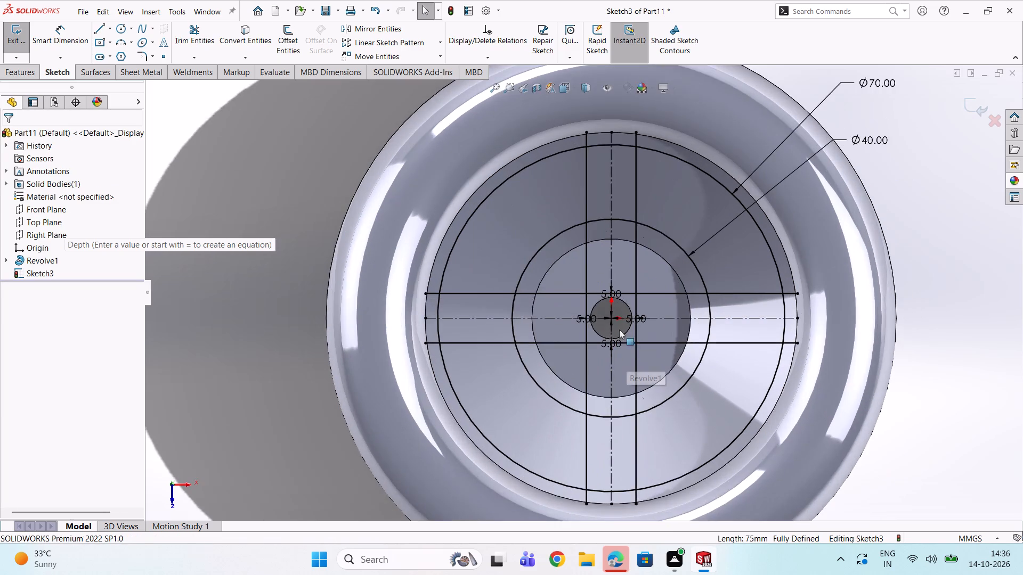
pyautogui.scroll(-3, 610, 305)
pyautogui.scroll(-2, 518, 296)
pyautogui.scroll(3, 517, 296)
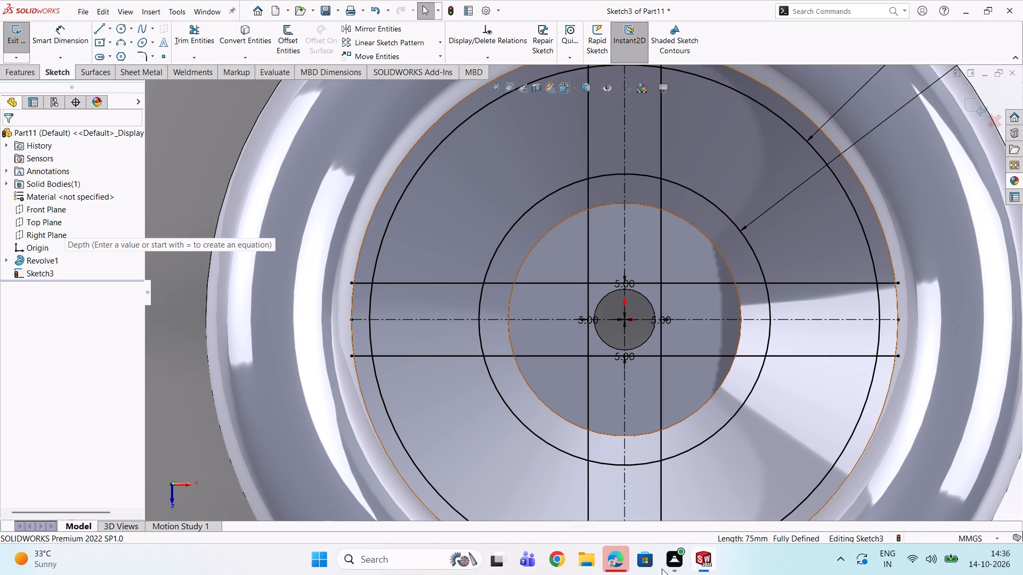
pyautogui.scroll(2, 611, 377)
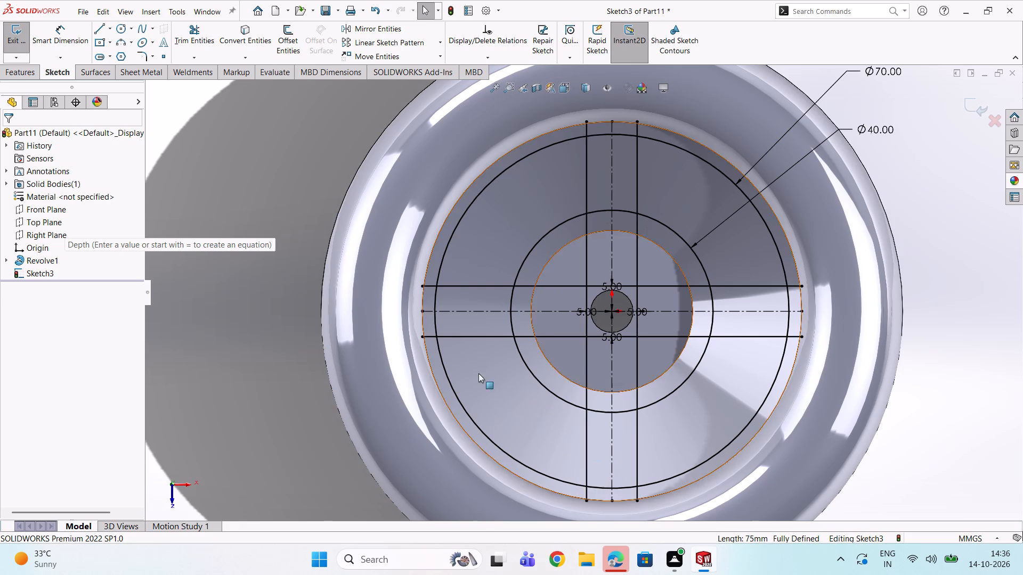
pyautogui.scroll(1, 548, 315)
pyautogui.scroll(-5, 472, 248)
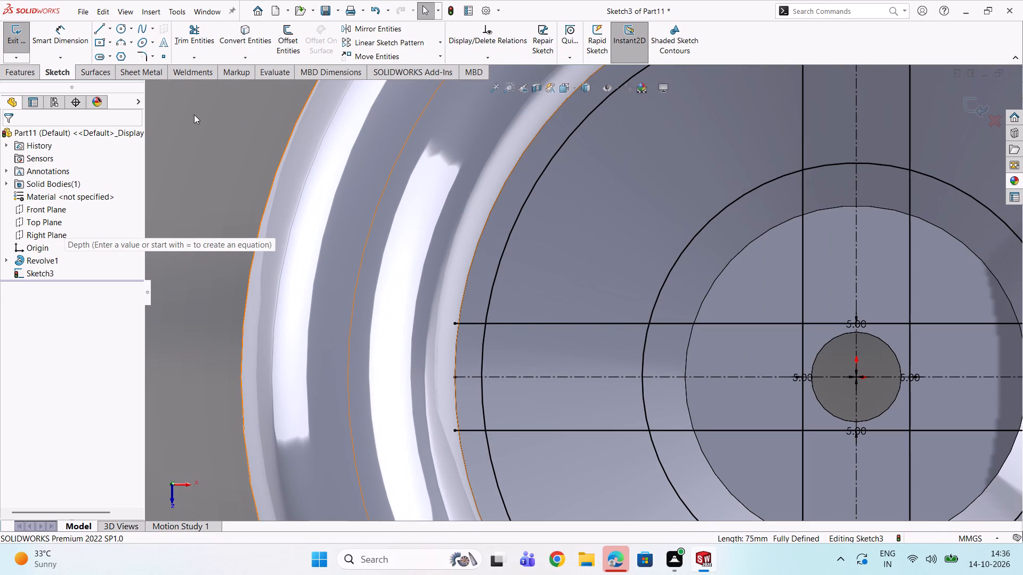
pyautogui.click(205, 31)
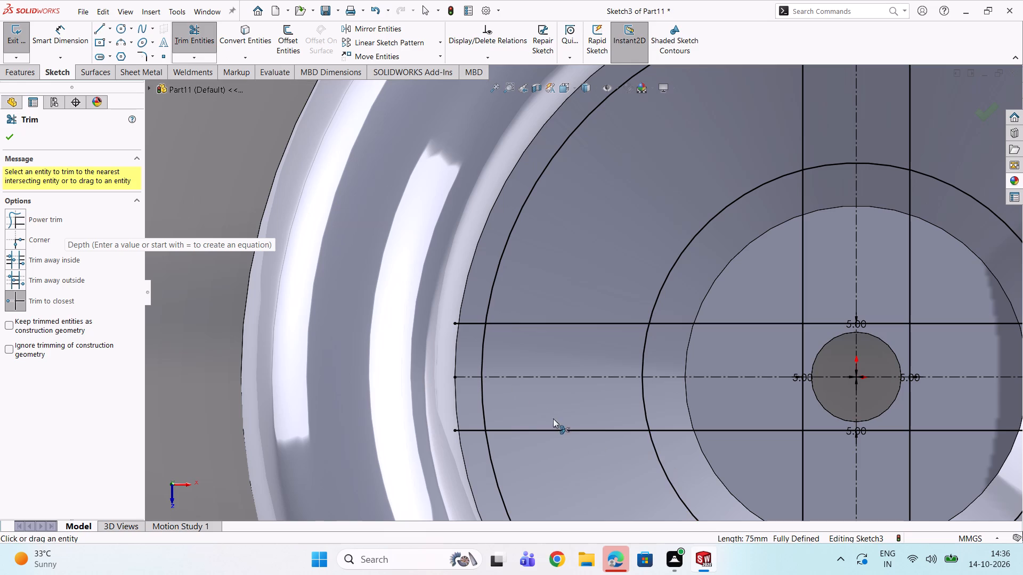
pyautogui.click(483, 356)
pyautogui.click(482, 399)
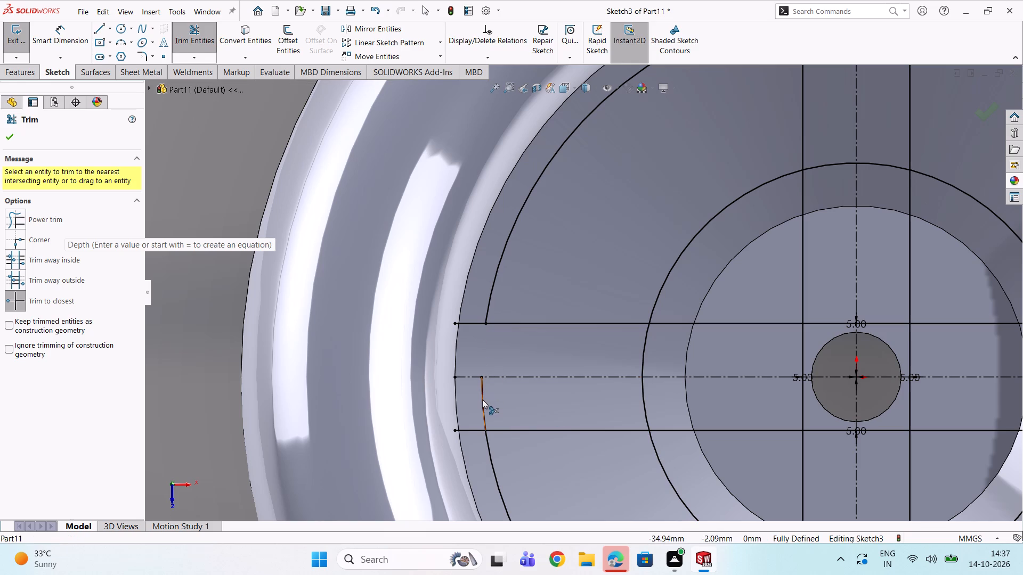
pyautogui.doubleClick(646, 408)
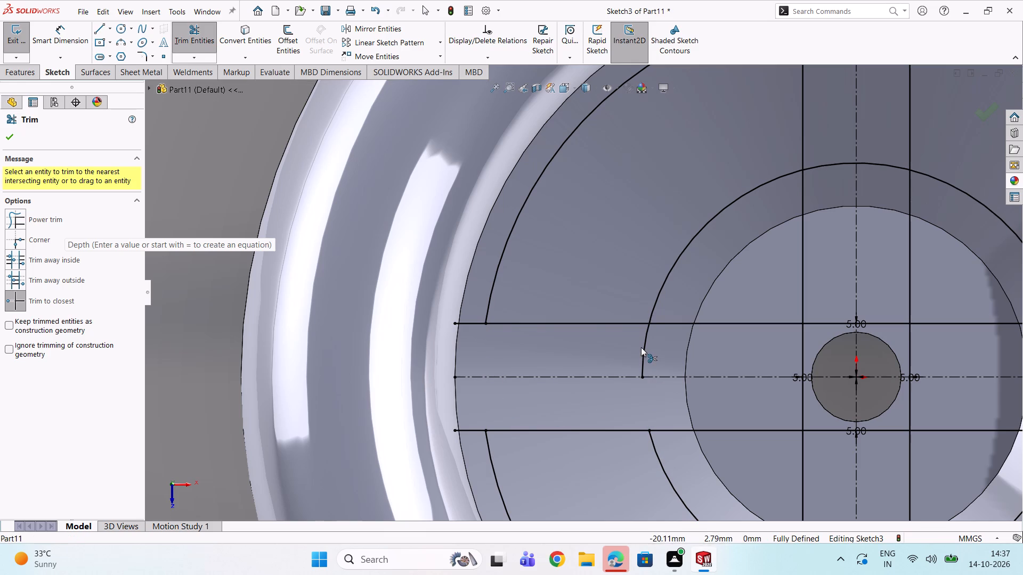
pyautogui.click(641, 347)
pyautogui.click(642, 349)
# Trim the 70 mm circle's arc across the lower spoke and the left half of the 40 mm circle's arc there.
pyautogui.scroll(2, 847, 425)
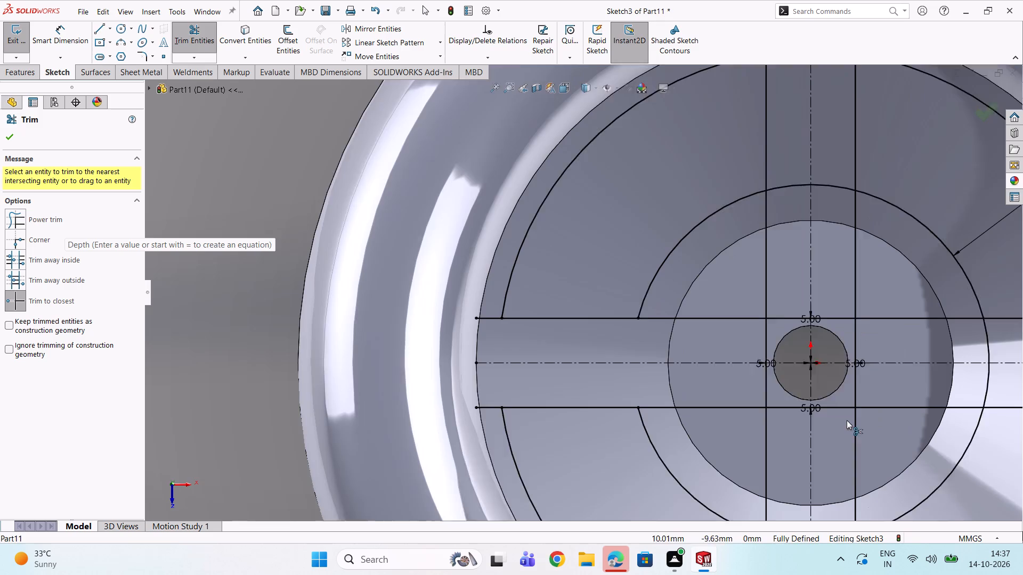
pyautogui.scroll(2, 782, 467)
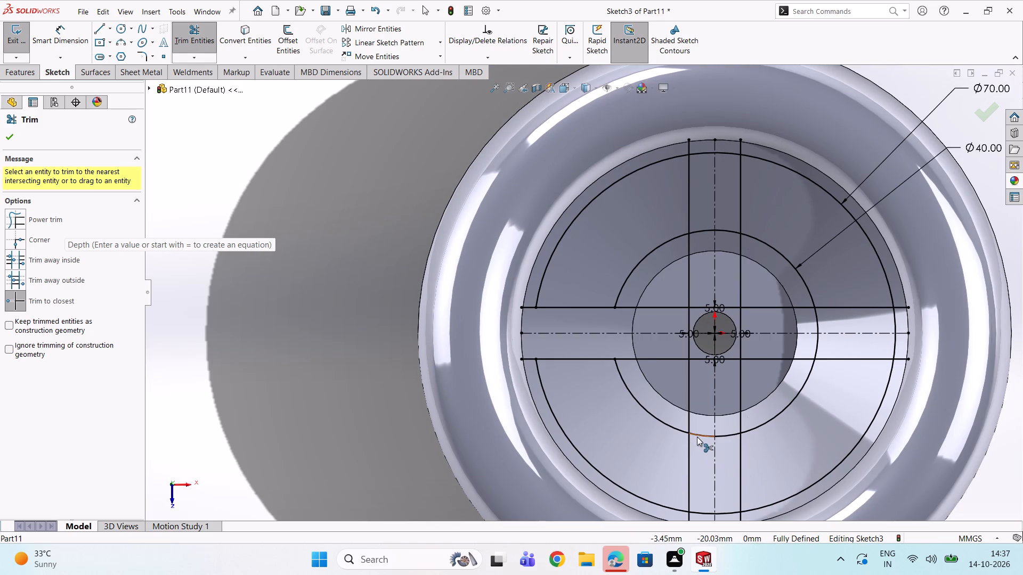
pyautogui.click(700, 436)
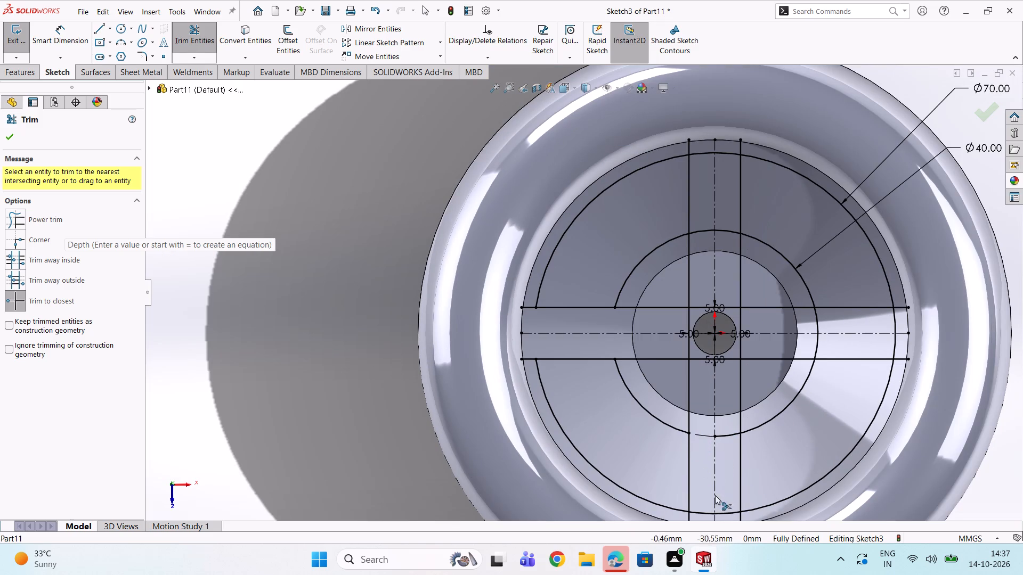
pyautogui.click(699, 512)
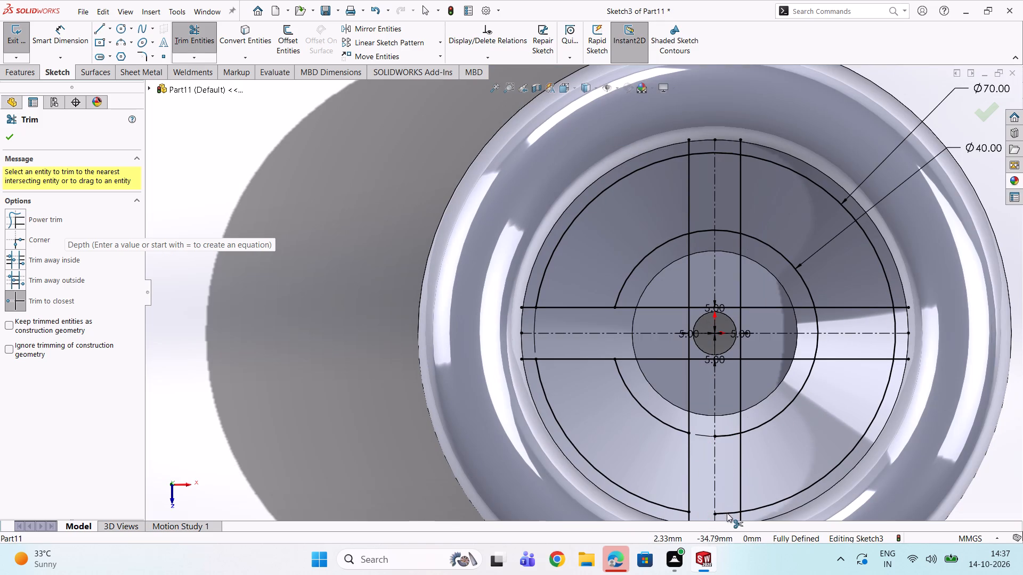
pyautogui.click(727, 513)
# Trim the arcs of the 40 mm and 70 mm circles lying between the horizontal spoke lines on the right spoke.
pyautogui.scroll(4, 749, 445)
pyautogui.scroll(-5, 826, 350)
pyautogui.scroll(-1, 274, 339)
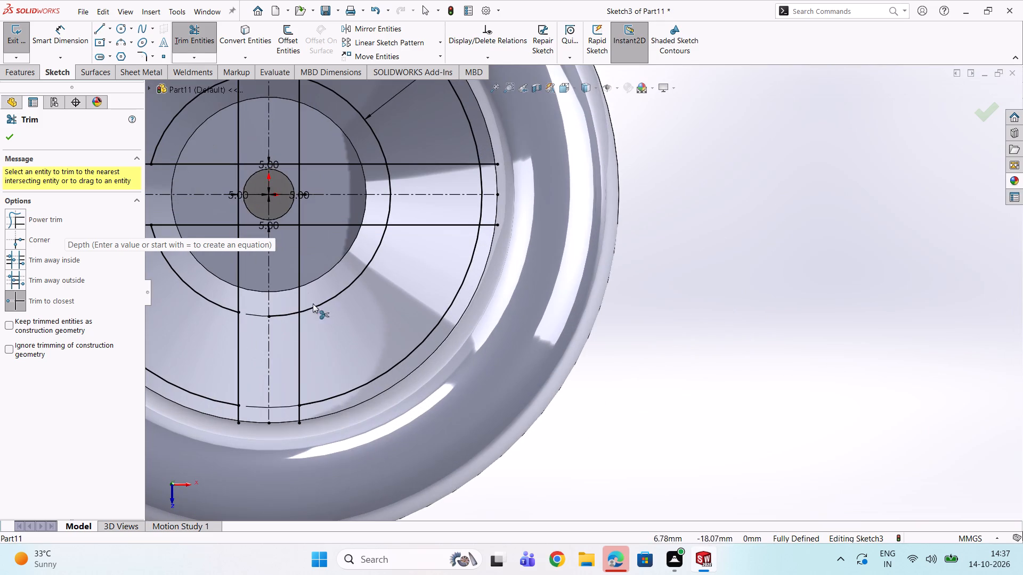
pyautogui.scroll(-3, 296, 309)
pyautogui.scroll(4, 414, 214)
pyautogui.scroll(-4, 439, 187)
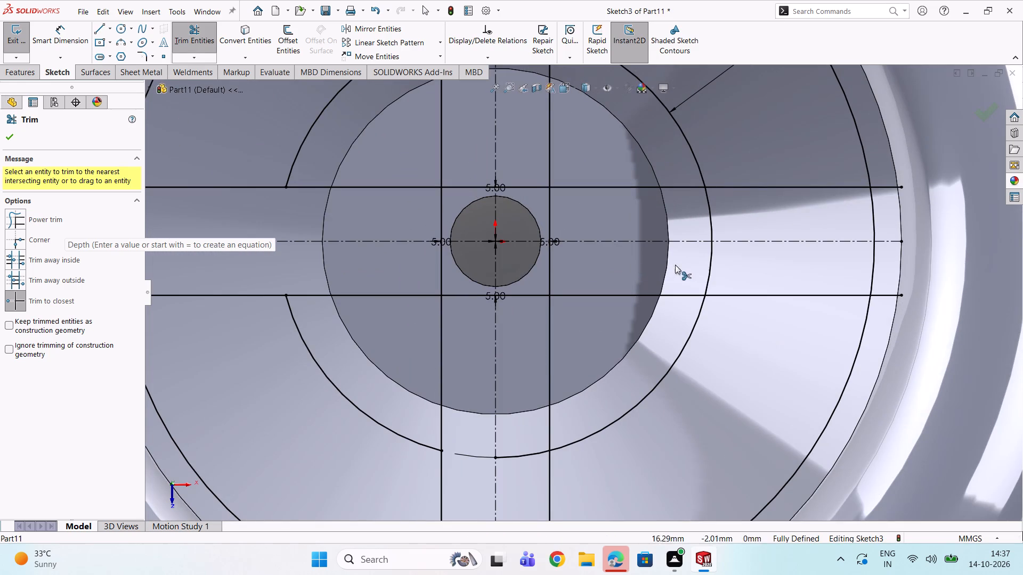
pyautogui.click(710, 274)
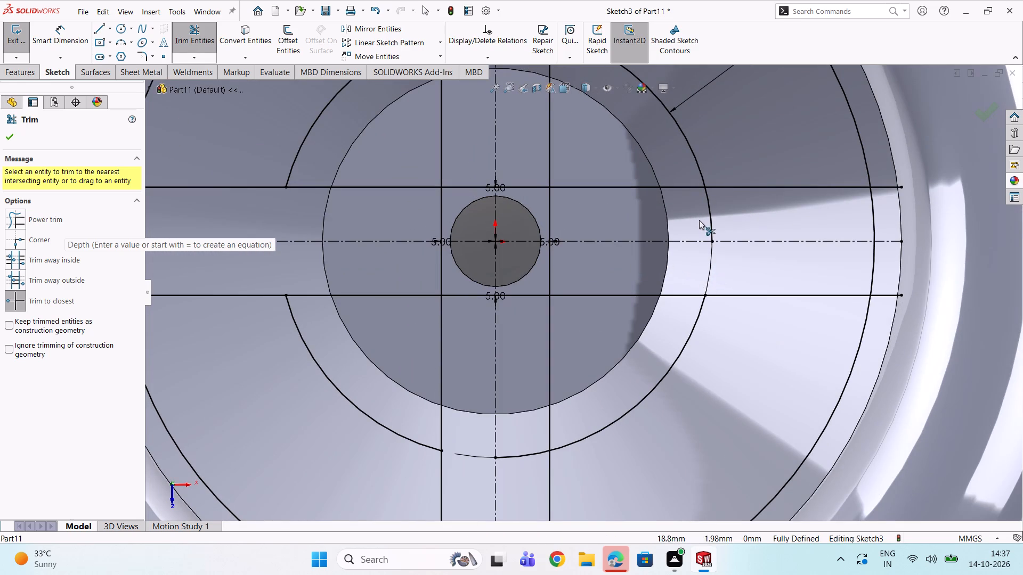
pyautogui.doubleClick(709, 218)
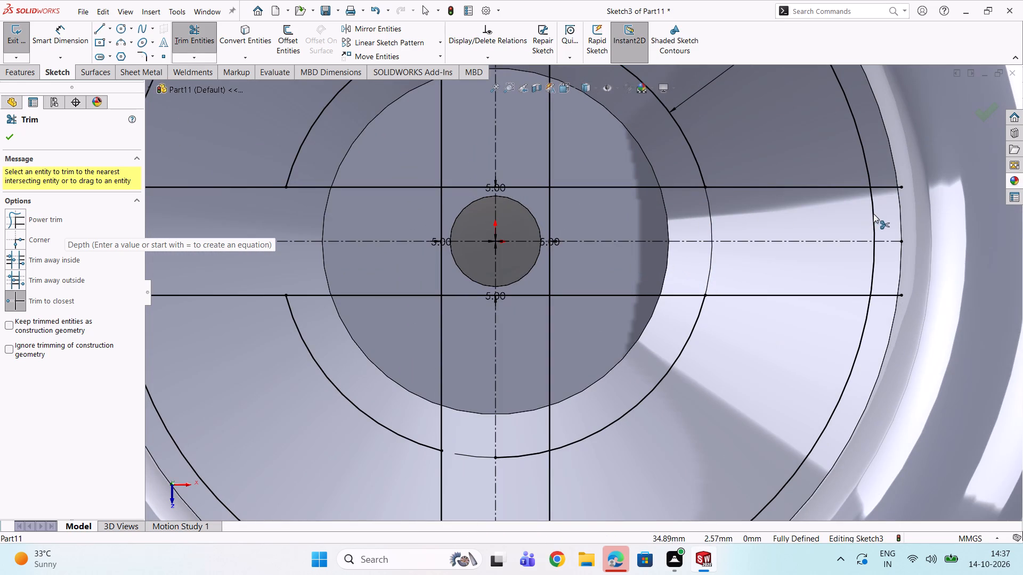
pyautogui.click(871, 216)
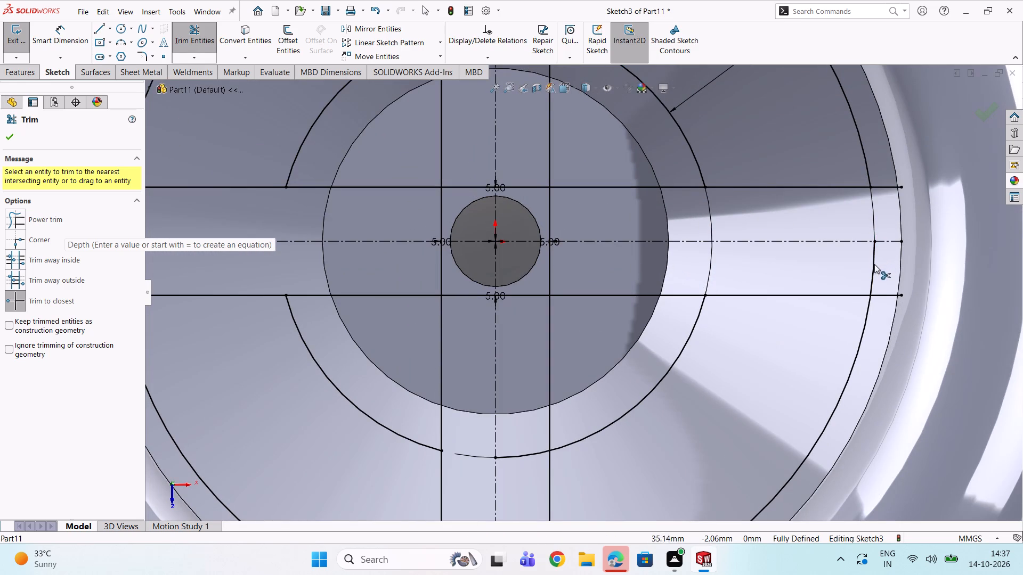
pyautogui.click(871, 266)
# Trim the arcs of the 70 mm and 40 mm circles lying between the vertical spoke lines on the upper spoke.
pyautogui.scroll(6, 863, 264)
pyautogui.scroll(-3, 538, 196)
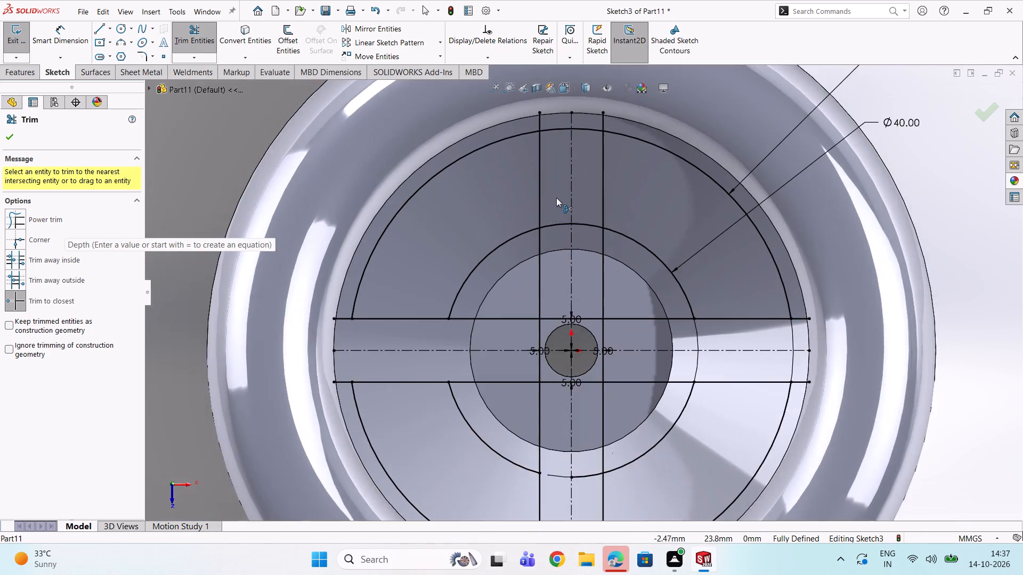
pyautogui.scroll(-2, 556, 197)
pyautogui.scroll(4, 552, 192)
pyautogui.scroll(-2, 562, 178)
pyautogui.scroll(-2, 581, 228)
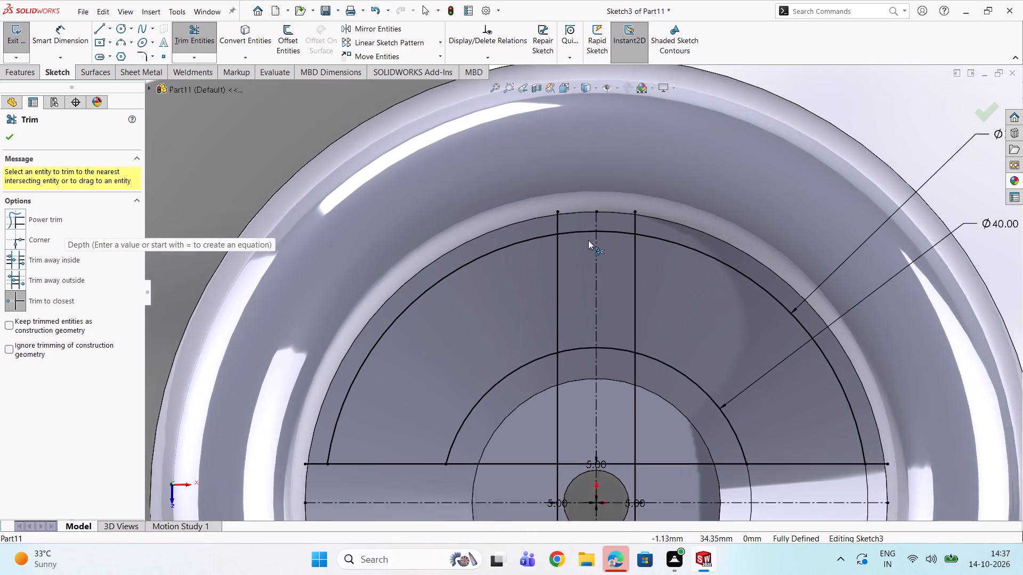
pyautogui.click(574, 234)
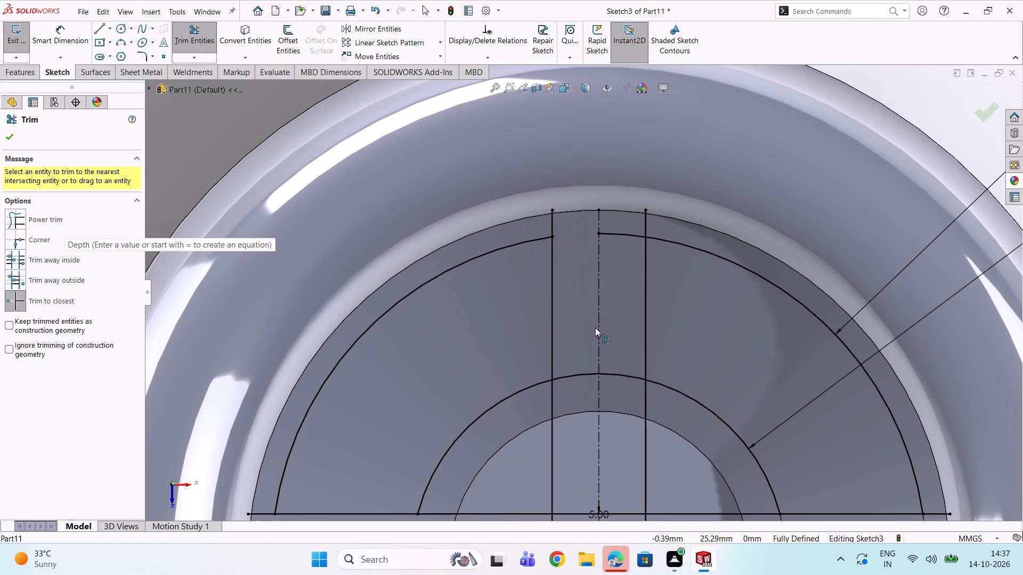
pyautogui.click(572, 374)
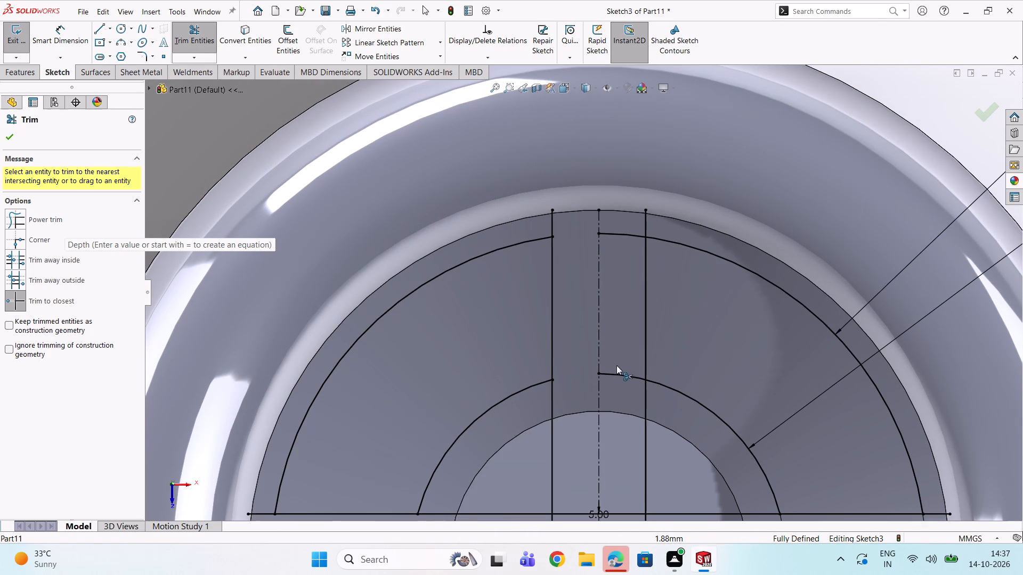
pyautogui.click(615, 373)
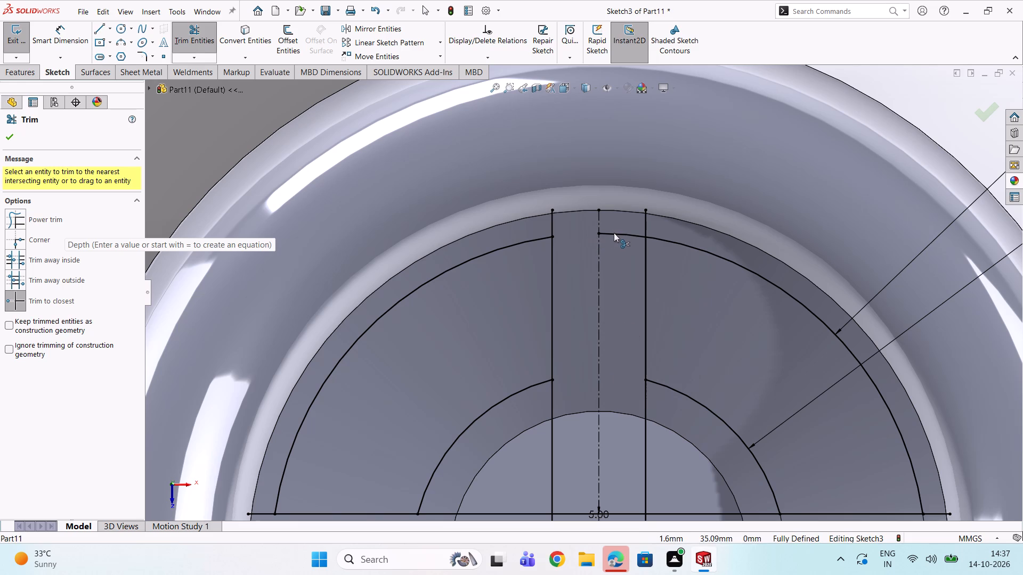
pyautogui.click(614, 233)
# Trim the eight spoke line segments between the 40 mm circle and the central square around the bore.
pyautogui.scroll(7, 572, 257)
pyautogui.scroll(-5, 605, 328)
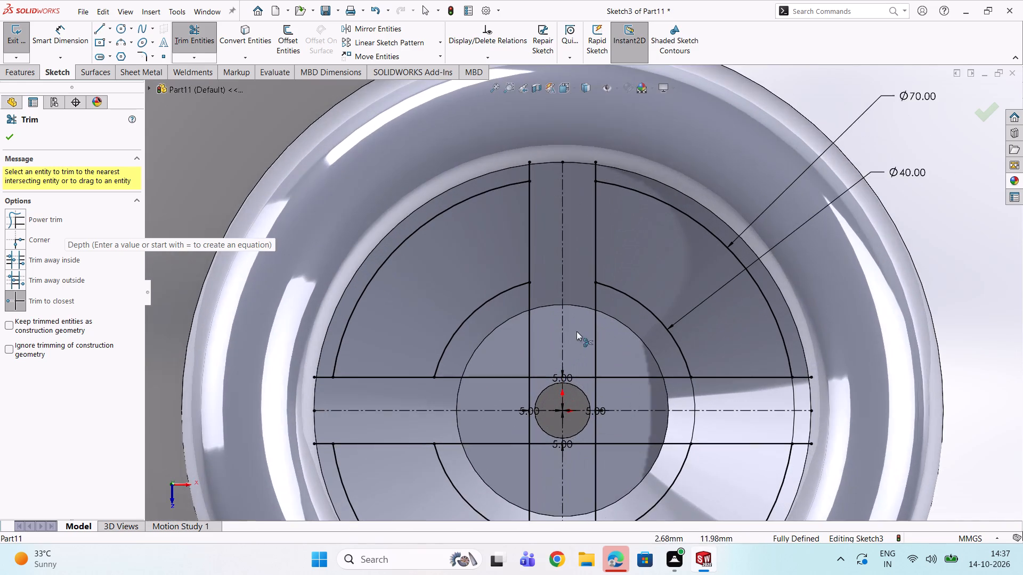
pyautogui.scroll(-2, 561, 332)
pyautogui.click(515, 355)
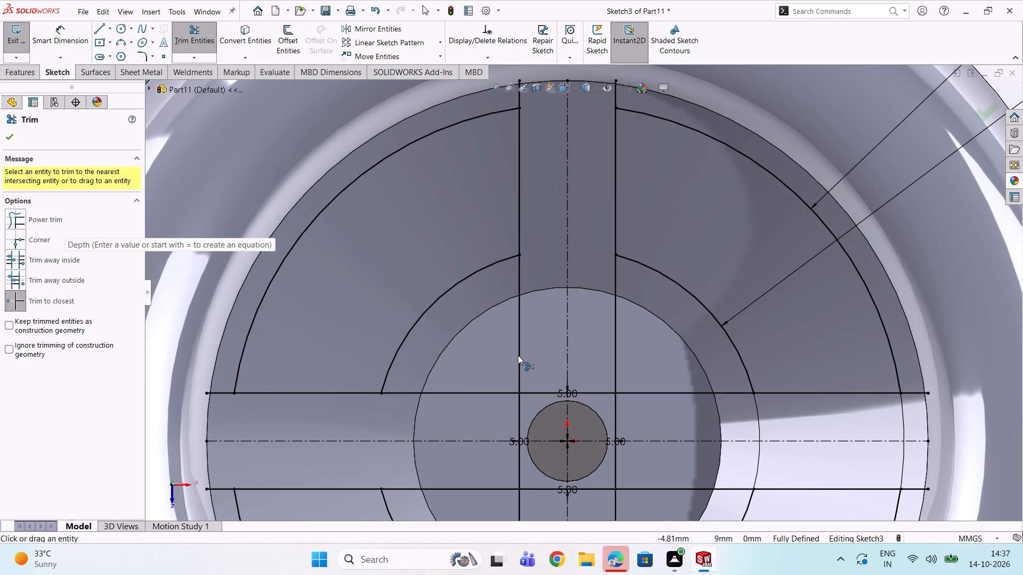
pyautogui.click(519, 356)
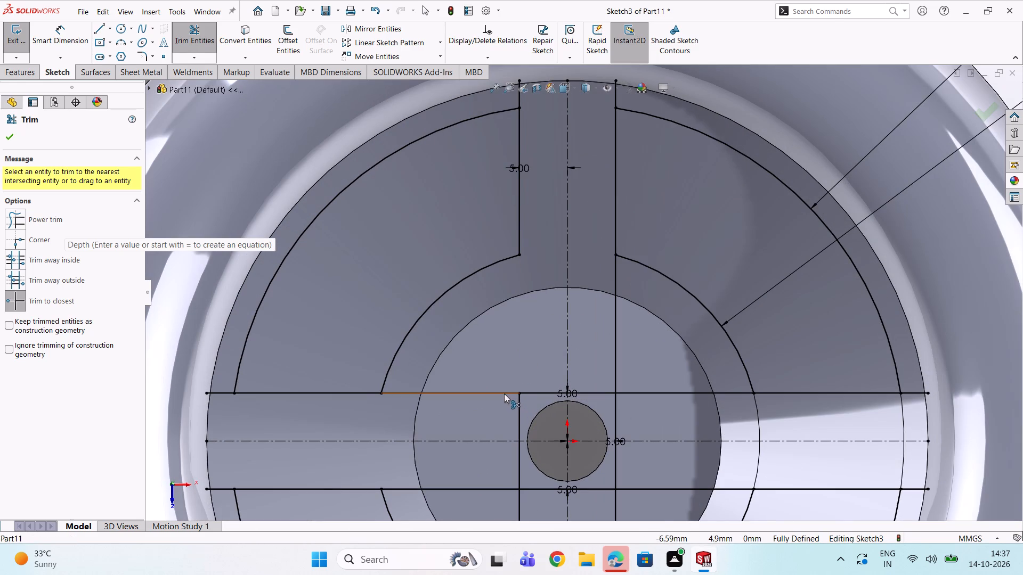
pyautogui.click(503, 392)
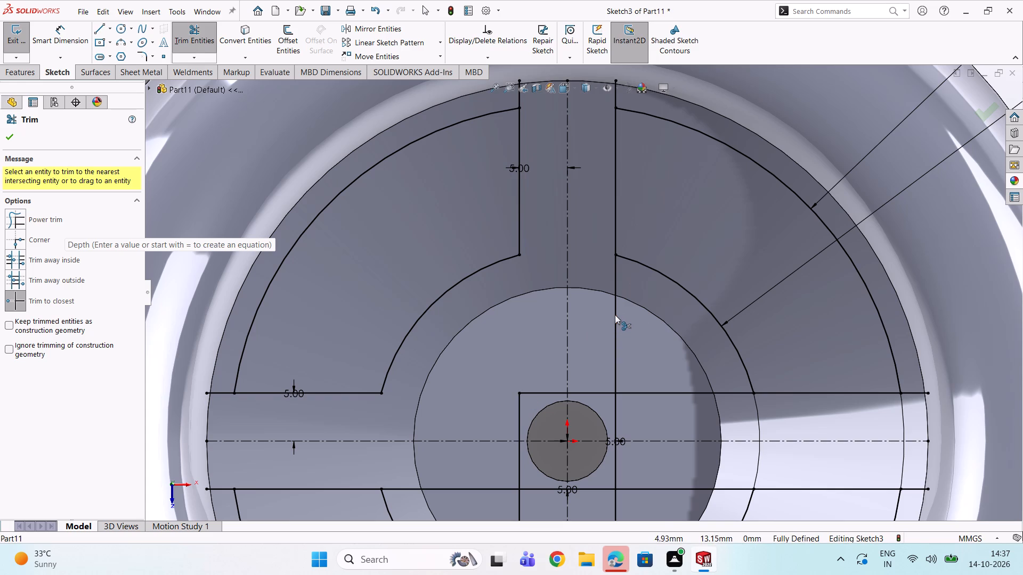
pyautogui.click(615, 315)
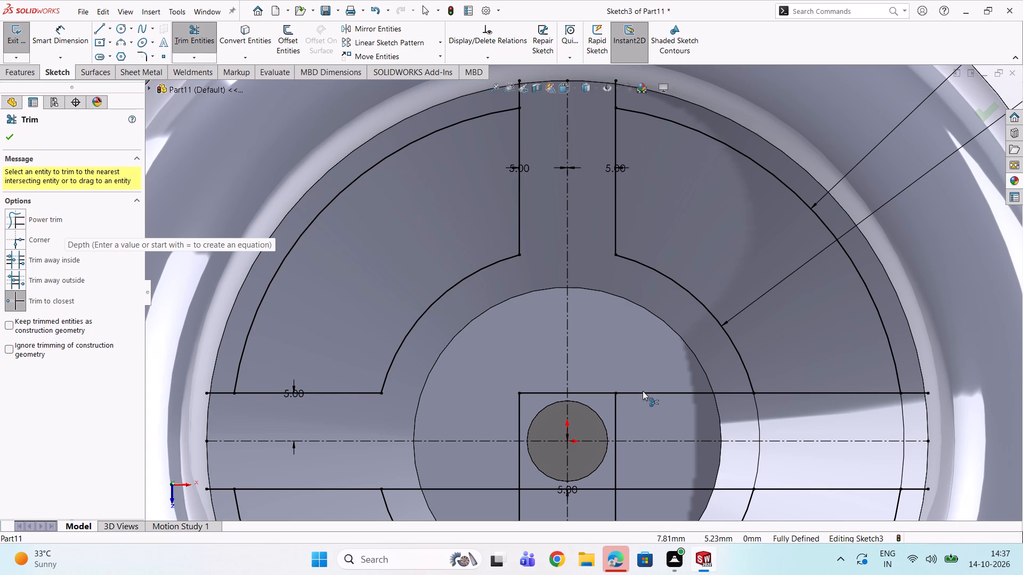
pyautogui.click(643, 391)
pyautogui.click(646, 488)
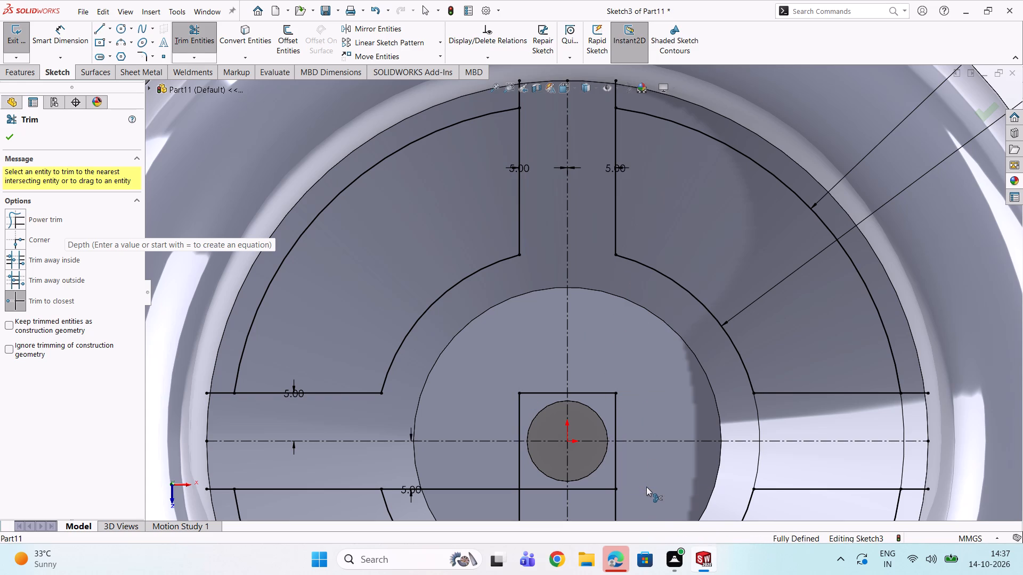
pyautogui.click(472, 489)
pyautogui.scroll(4, 491, 486)
pyautogui.scroll(-3, 552, 422)
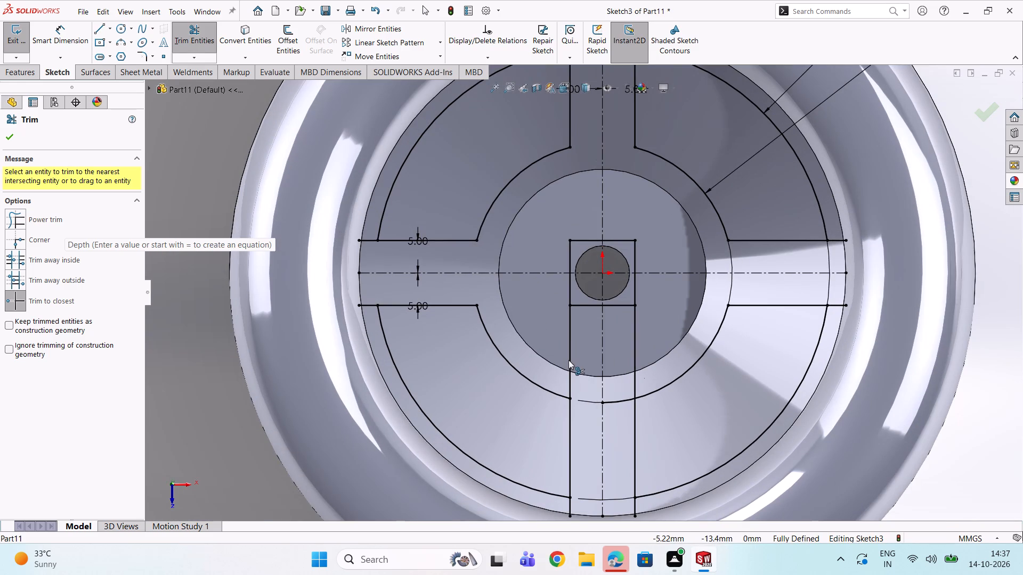
pyautogui.click(569, 360)
pyautogui.click(634, 349)
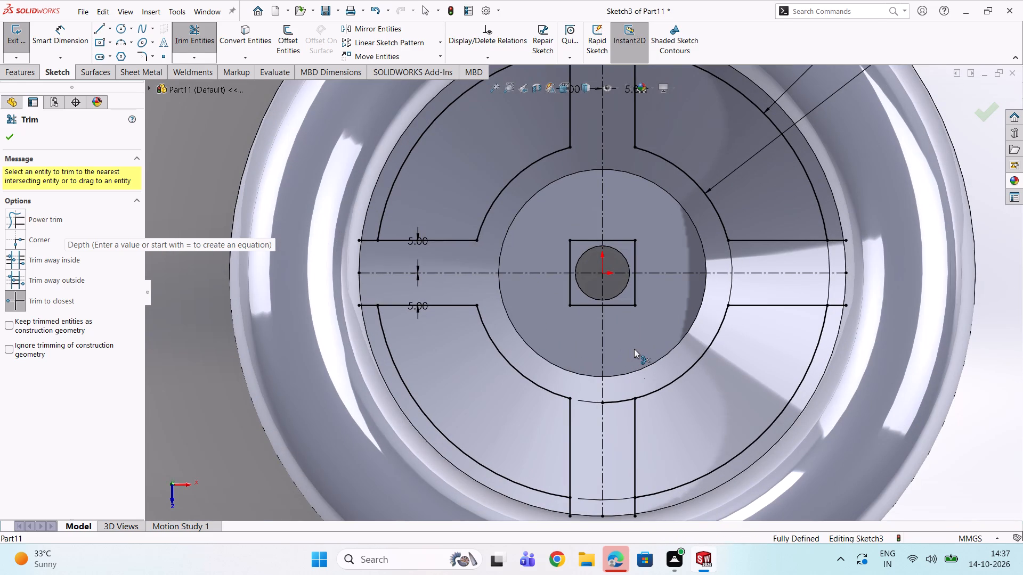
# Trim the two vertical line ends extending beyond the 70 mm circle on the lower spoke.
pyautogui.scroll(-6, 607, 511)
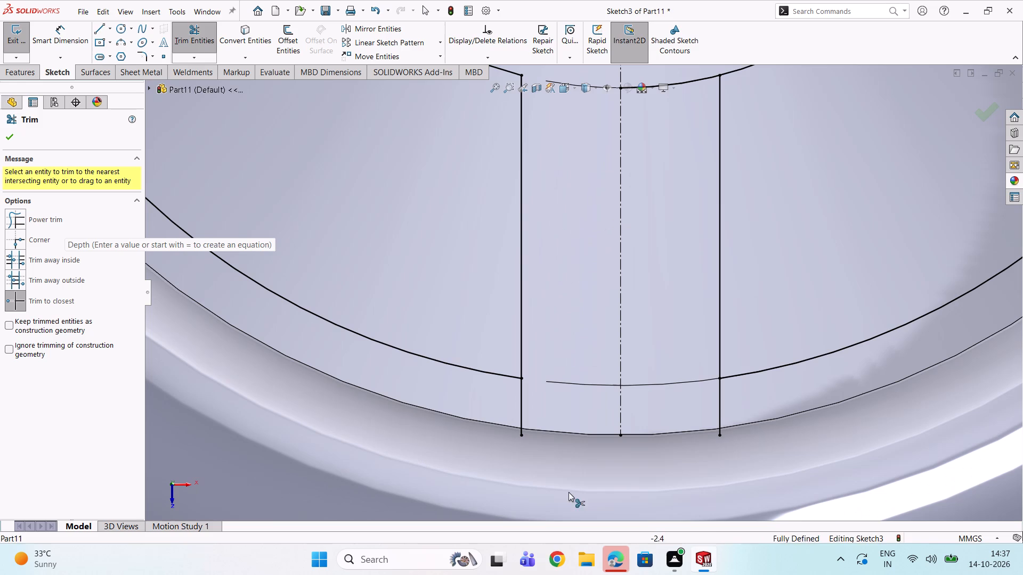
pyautogui.click(521, 414)
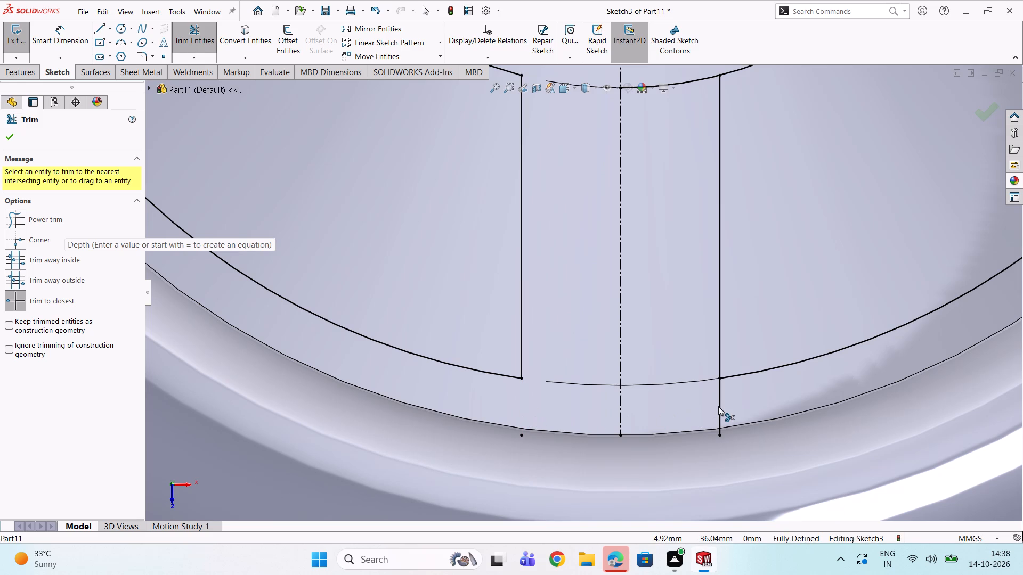
pyautogui.click(718, 406)
pyautogui.scroll(-1, 715, 406)
pyautogui.scroll(5, 699, 409)
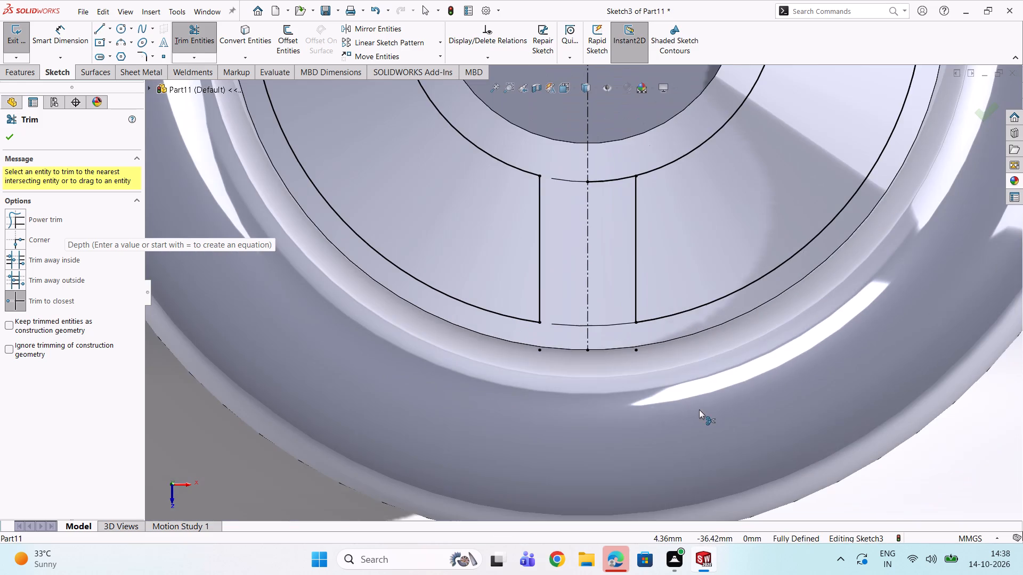
# Trim the two horizontal line ends extending beyond the 70 mm circle on the right spoke.
pyautogui.scroll(4, 663, 359)
pyautogui.scroll(2, 653, 308)
pyautogui.scroll(-3, 657, 249)
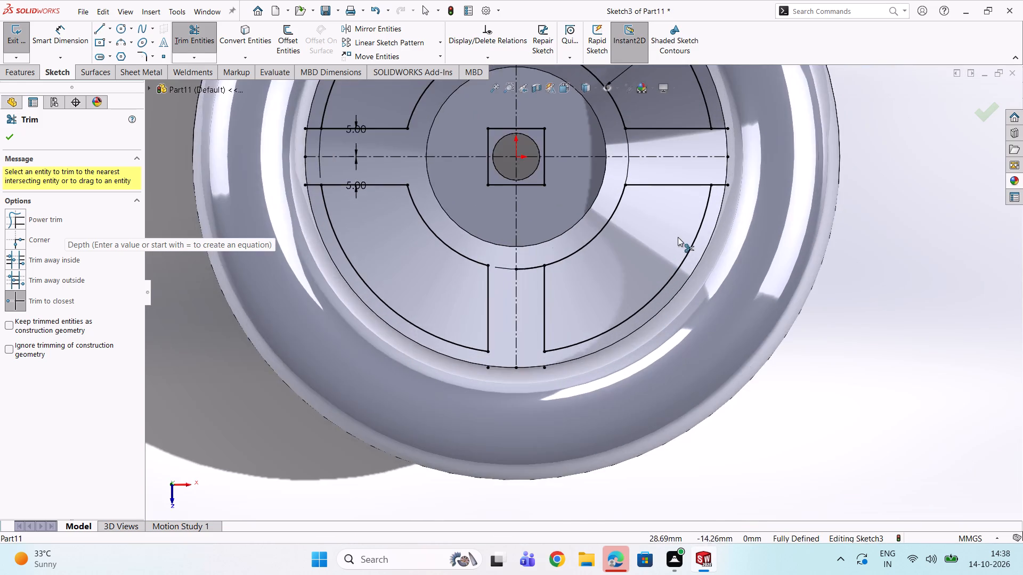
pyautogui.scroll(-3, 678, 237)
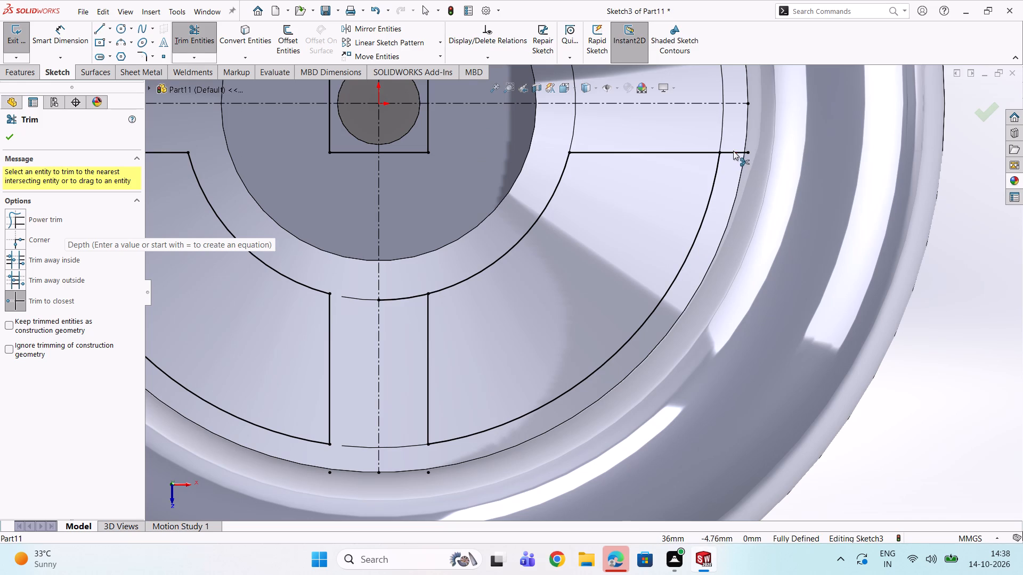
pyautogui.click(733, 152)
pyautogui.scroll(-1, 749, 152)
pyautogui.scroll(5, 726, 154)
pyautogui.scroll(1, 675, 171)
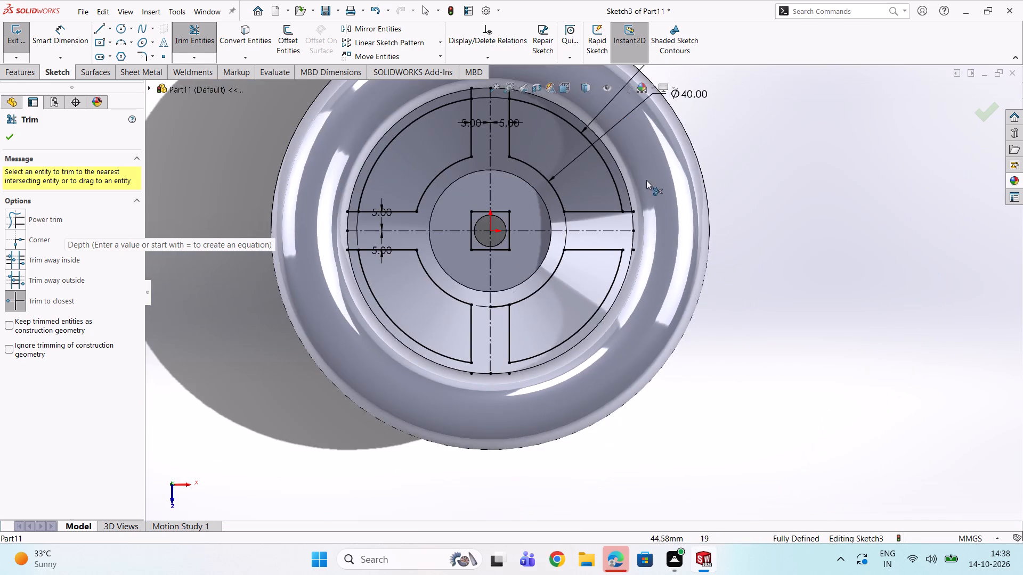
pyautogui.scroll(-7, 636, 200)
pyautogui.doubleClick(570, 305)
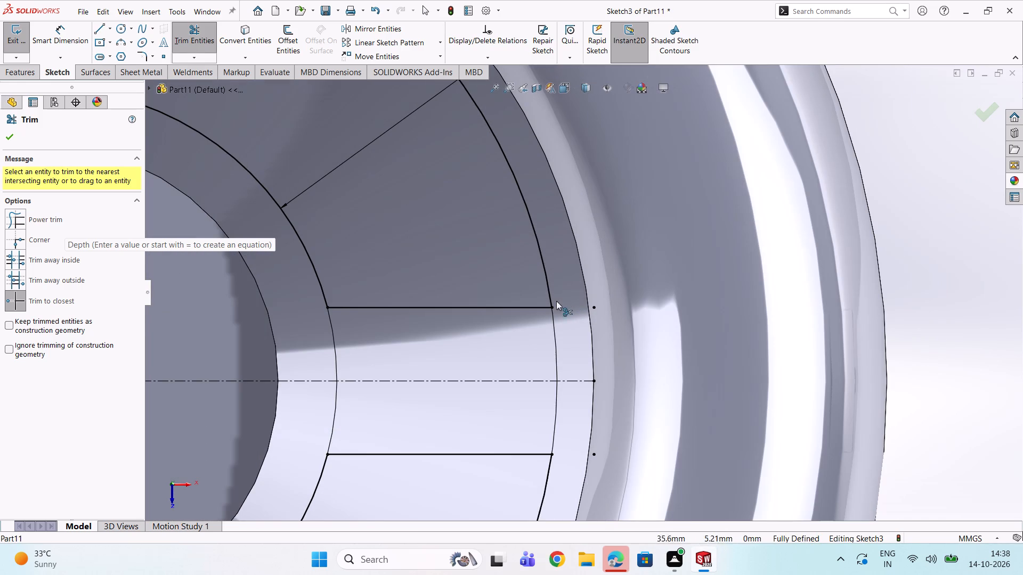
# Trim the two vertical line ends extending beyond the 70 mm circle on the upper spoke.
pyautogui.scroll(9, 552, 295)
pyautogui.scroll(-3, 521, 268)
pyautogui.scroll(-2, 452, 162)
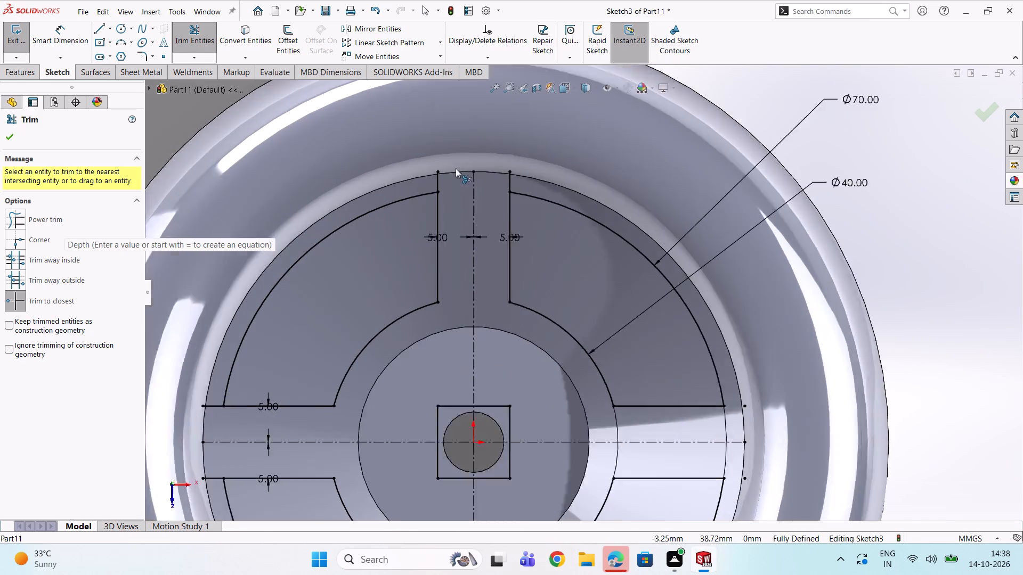
pyautogui.scroll(-4, 456, 168)
pyautogui.click(473, 230)
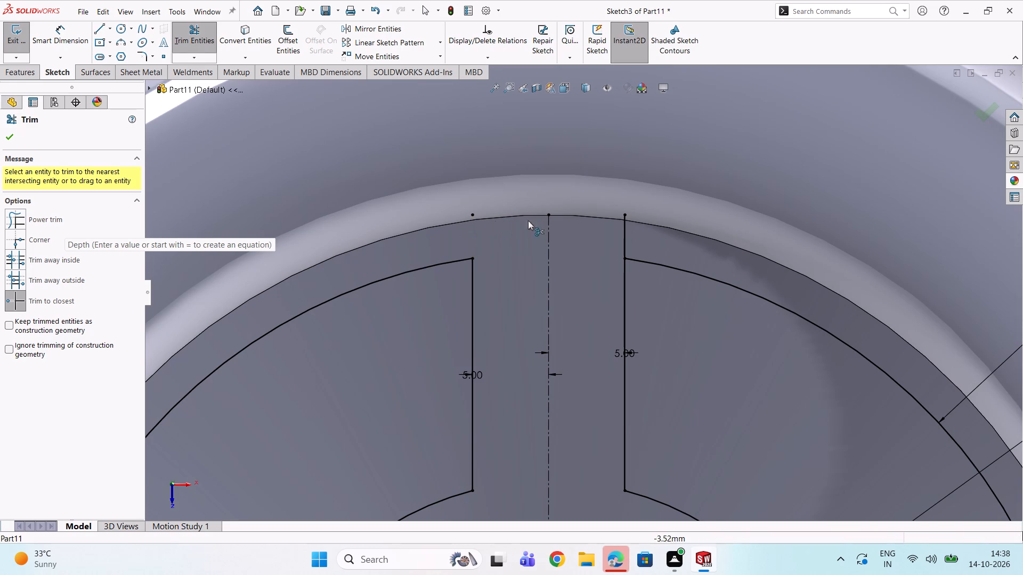
pyautogui.doubleClick(622, 233)
pyautogui.scroll(5, 550, 264)
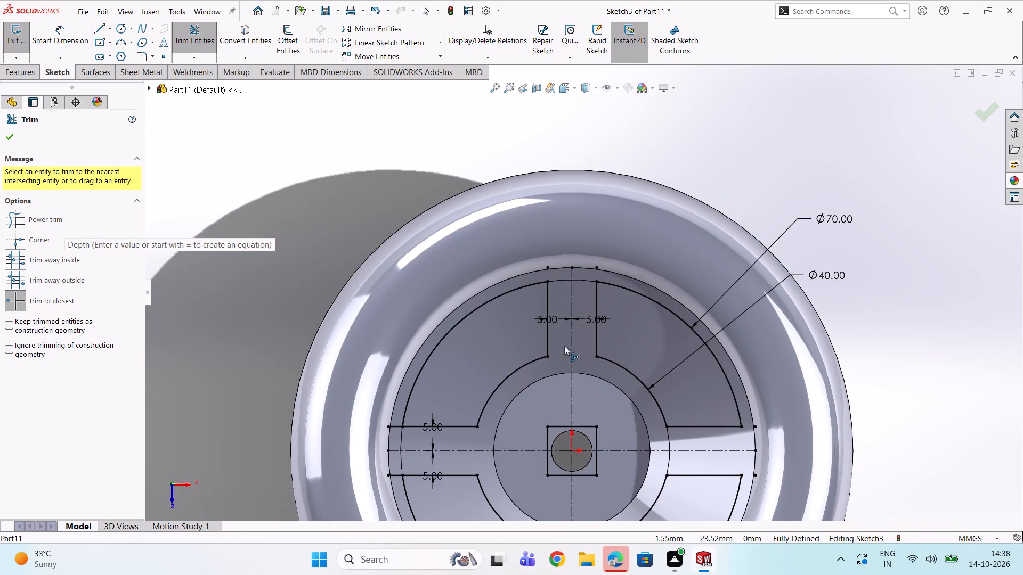
# Trim the two horizontal line ends extending beyond the 70 mm circle on the left spoke and finish trimming.
pyautogui.scroll(2, 515, 415)
pyautogui.scroll(-5, 481, 407)
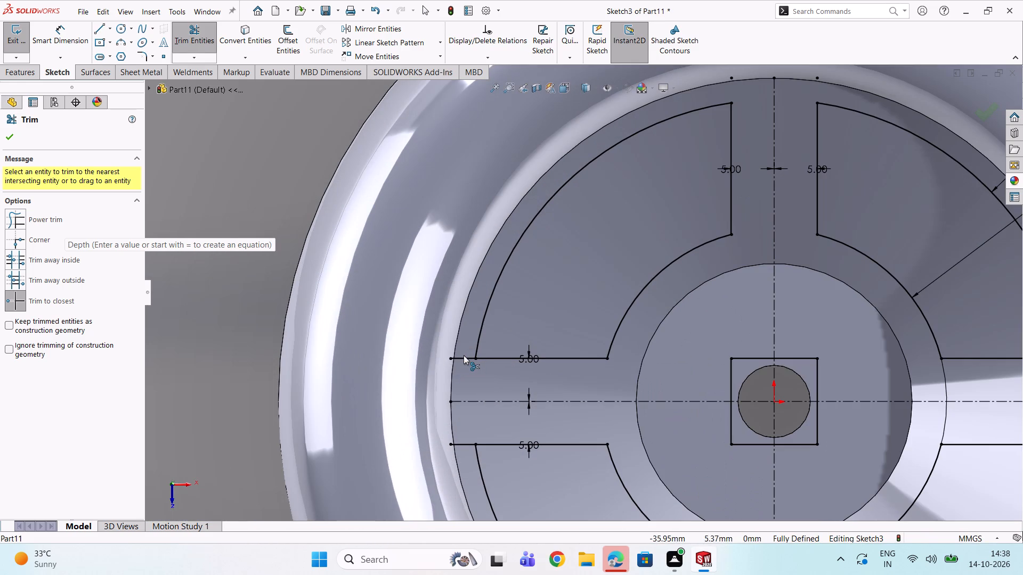
pyautogui.click(464, 355)
pyautogui.click(467, 356)
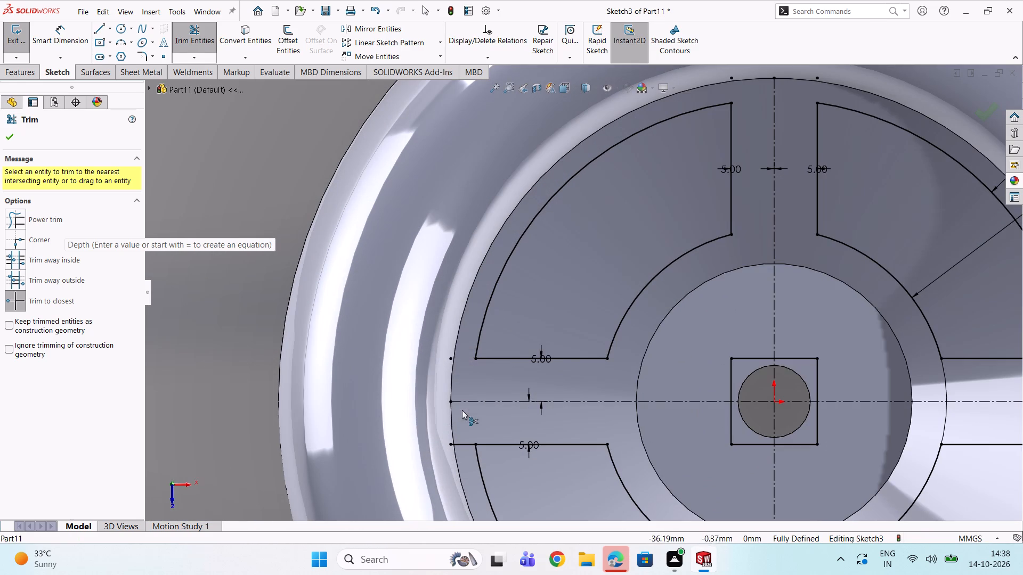
pyautogui.click(459, 441)
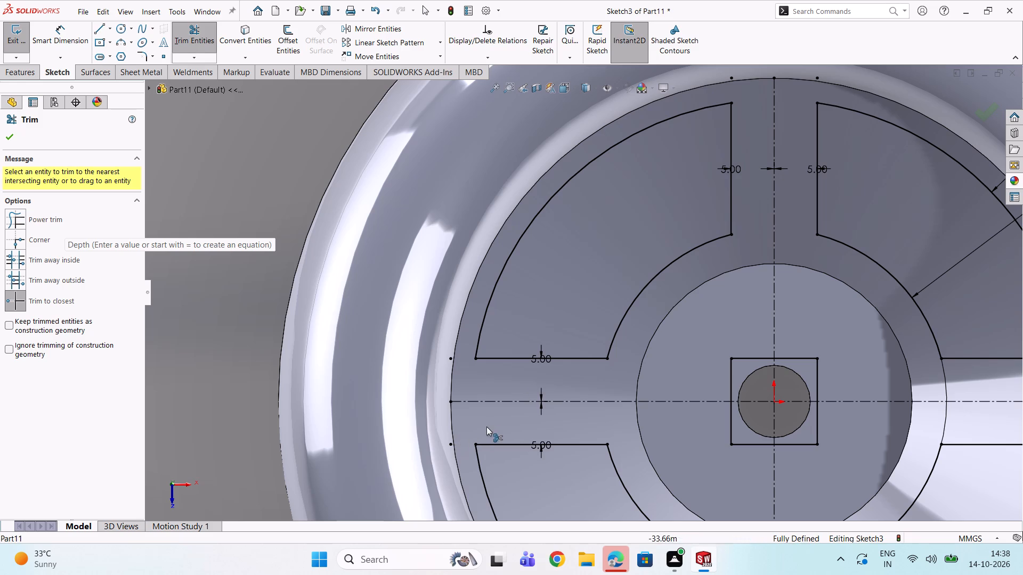
pyautogui.scroll(2, 490, 422)
pyautogui.scroll(3, 635, 439)
pyautogui.scroll(-2, 649, 440)
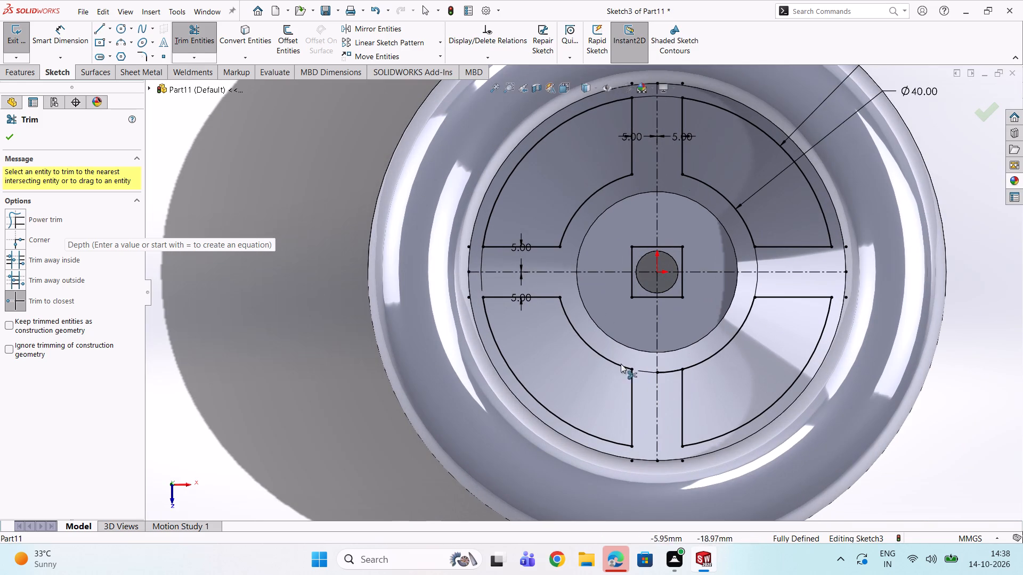
pyautogui.click(12, 136)
# Examine from several angles how the four window profiles lie relative to the wheel's hub and conical web.
pyautogui.scroll(1, 501, 267)
pyautogui.moveTo(508, 259); pyautogui.dragTo(605, 228, button='middle')
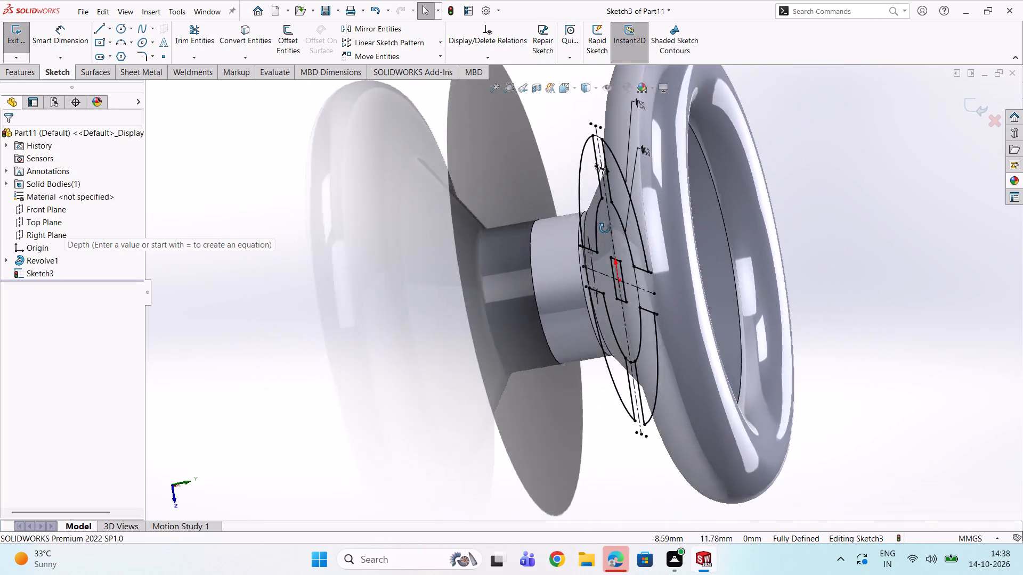
pyautogui.moveTo(605, 228); pyautogui.dragTo(628, 264, button='middle')
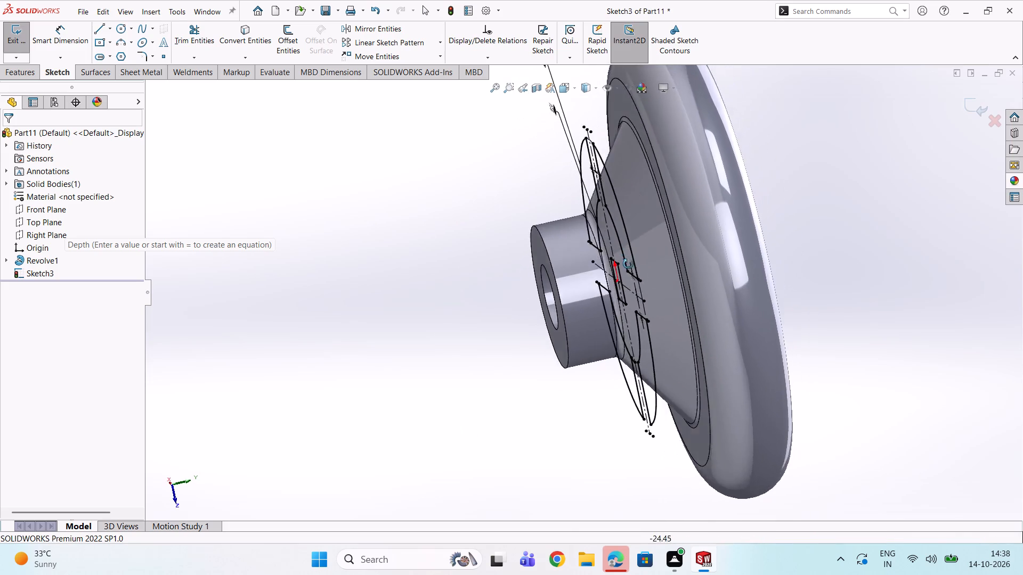
pyautogui.moveTo(628, 264); pyautogui.dragTo(529, 256, button='middle')
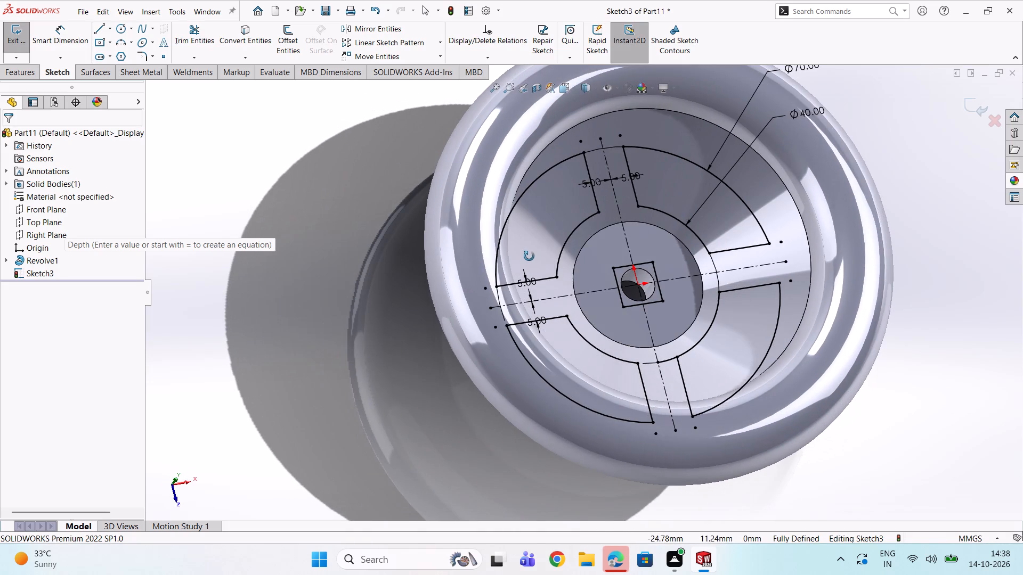
pyautogui.moveTo(529, 256); pyautogui.dragTo(486, 234, button='middle')
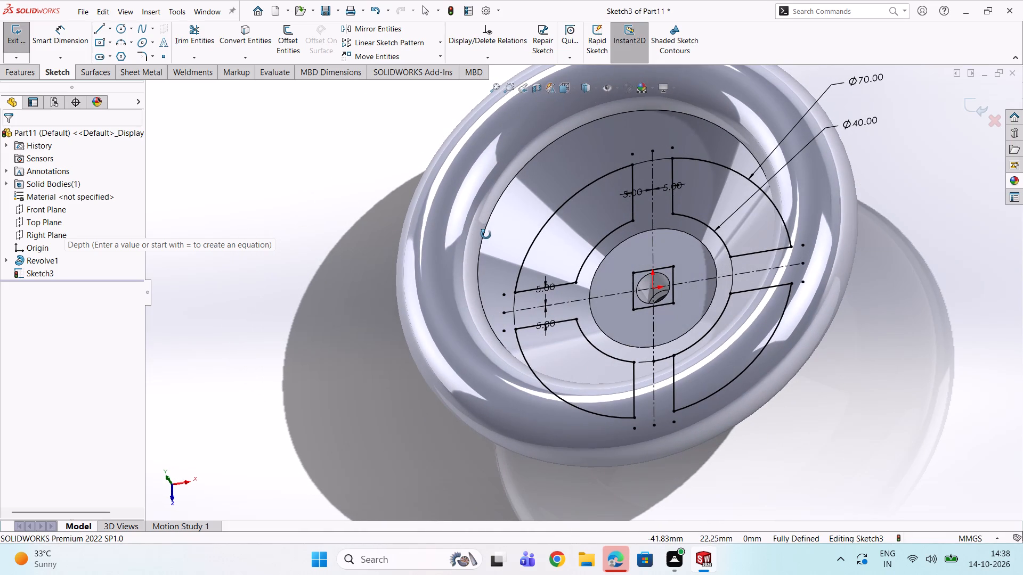
pyautogui.moveTo(486, 234); pyautogui.dragTo(486, 229, button='middle')
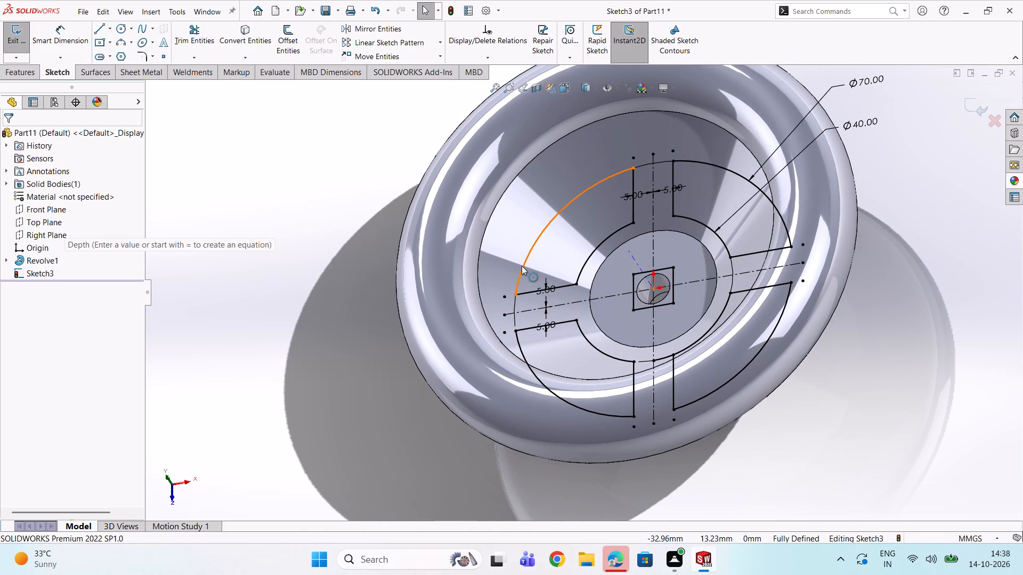
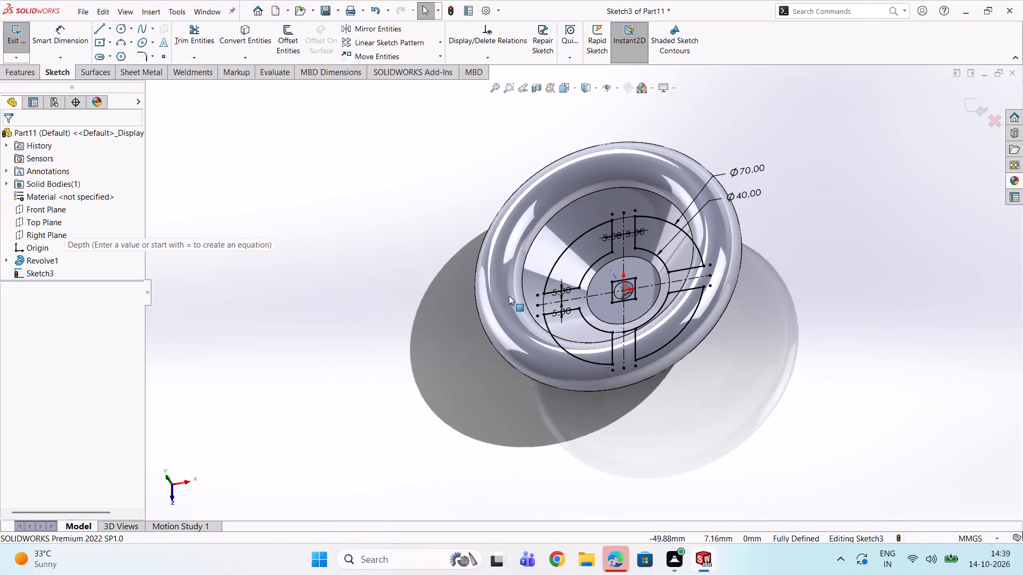
# Check the window profiles against the conical web from the side and finish the window sketch.
pyautogui.moveTo(525, 283); pyautogui.dragTo(565, 110, button='middle')
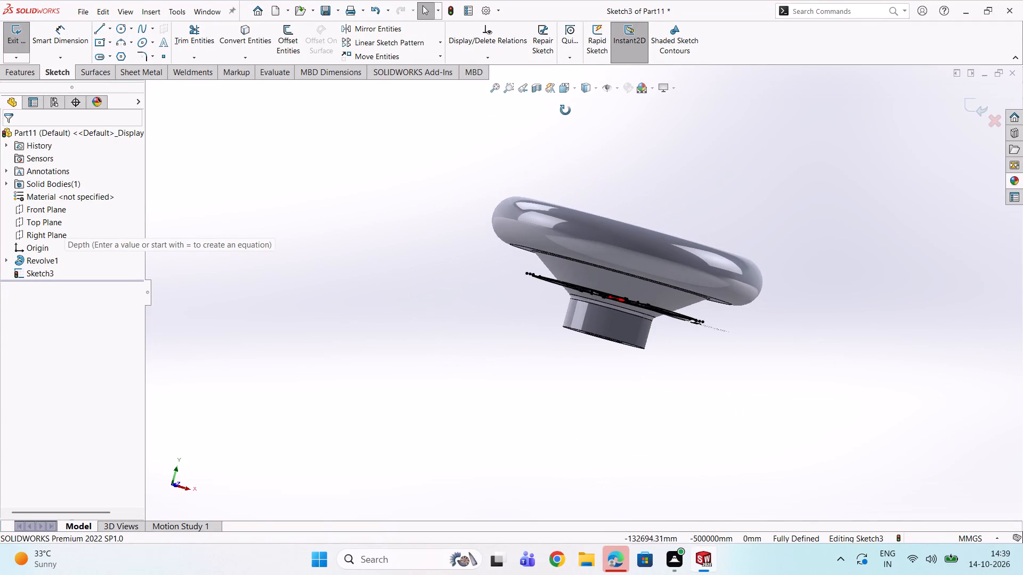
pyautogui.moveTo(565, 110); pyautogui.dragTo(578, 153, button='middle')
pyautogui.scroll(-2, 511, 245)
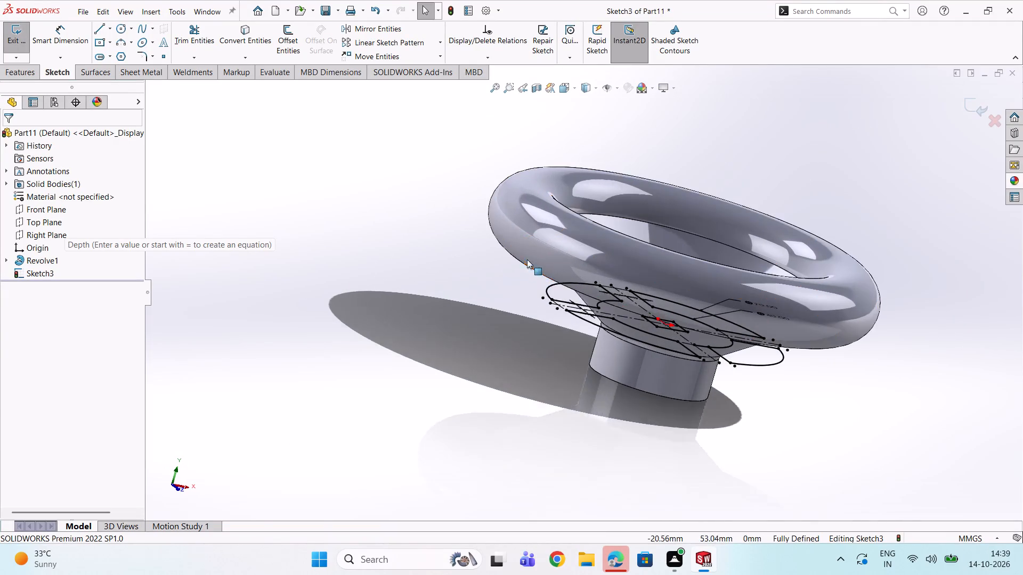
pyautogui.scroll(-1, 541, 269)
pyautogui.moveTo(543, 269); pyautogui.dragTo(596, 255, button='middle')
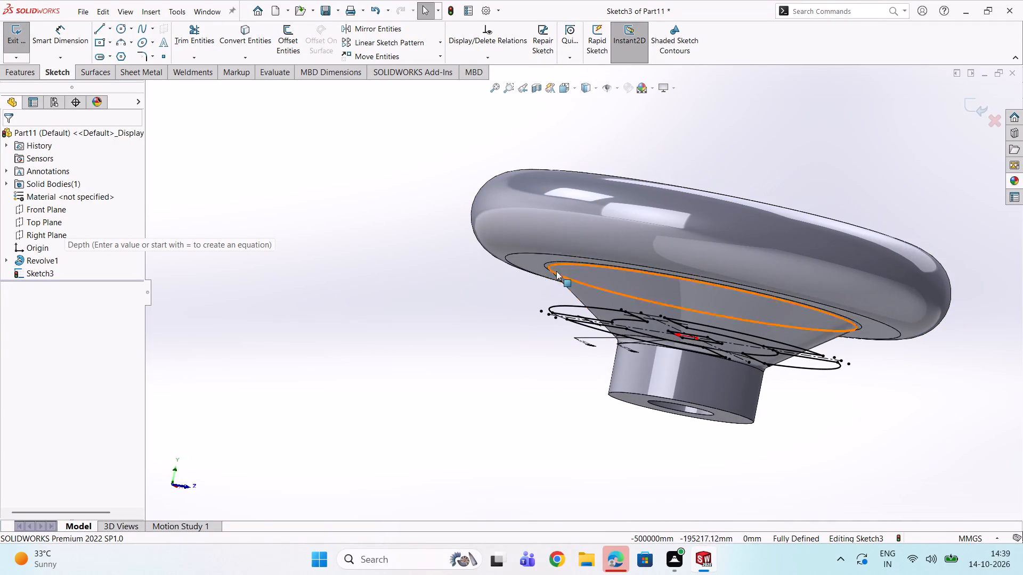
pyautogui.click(22, 42)
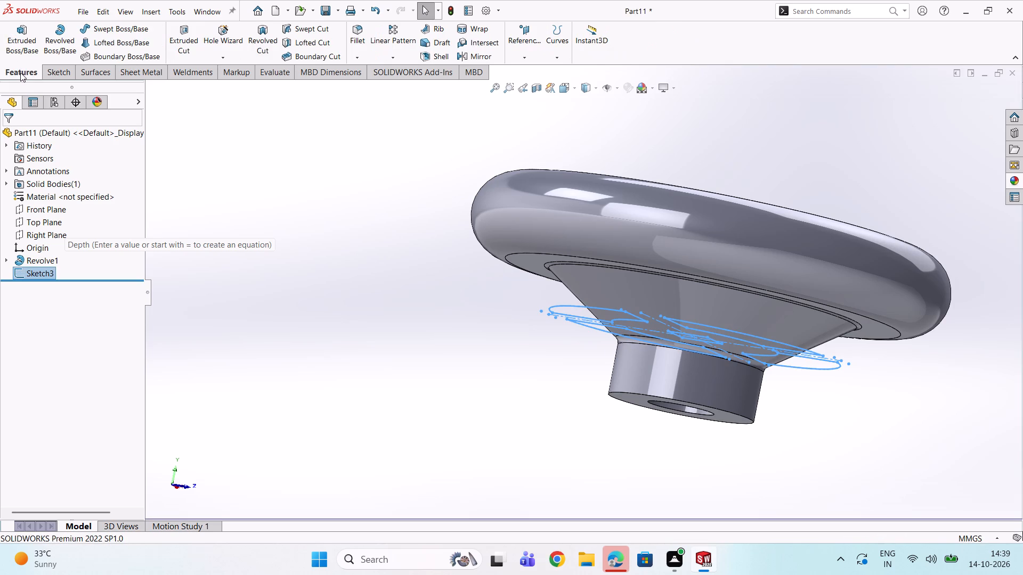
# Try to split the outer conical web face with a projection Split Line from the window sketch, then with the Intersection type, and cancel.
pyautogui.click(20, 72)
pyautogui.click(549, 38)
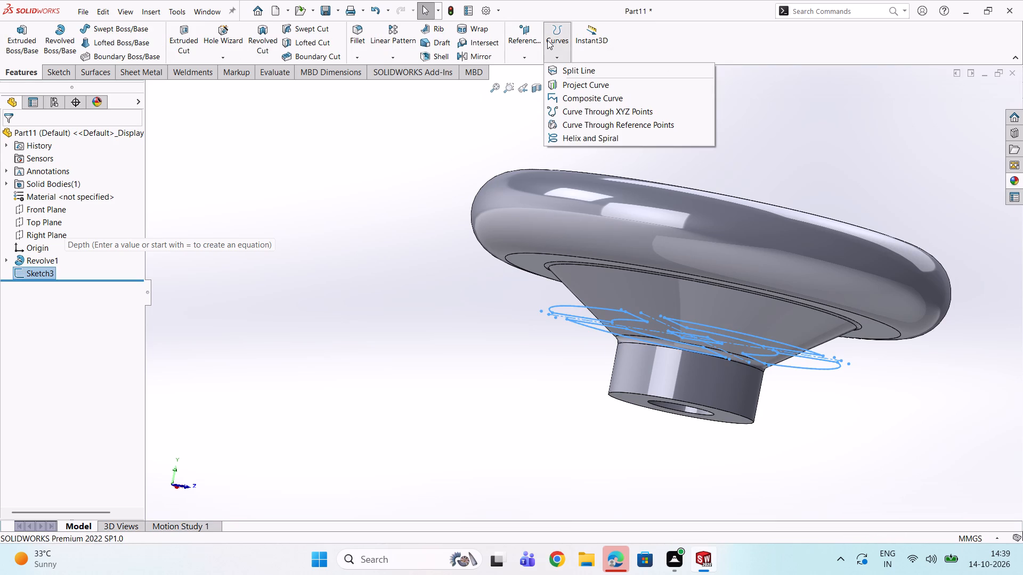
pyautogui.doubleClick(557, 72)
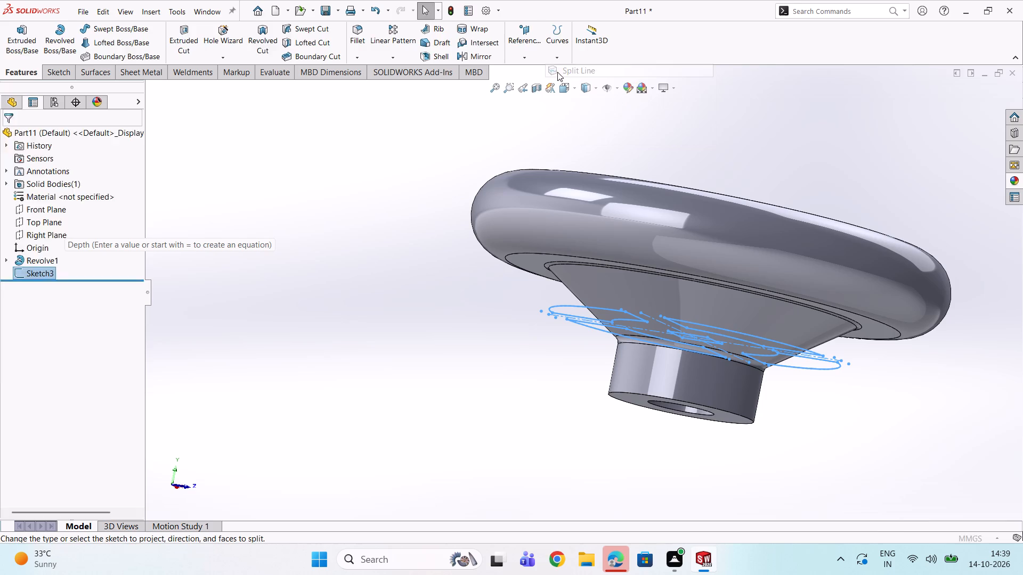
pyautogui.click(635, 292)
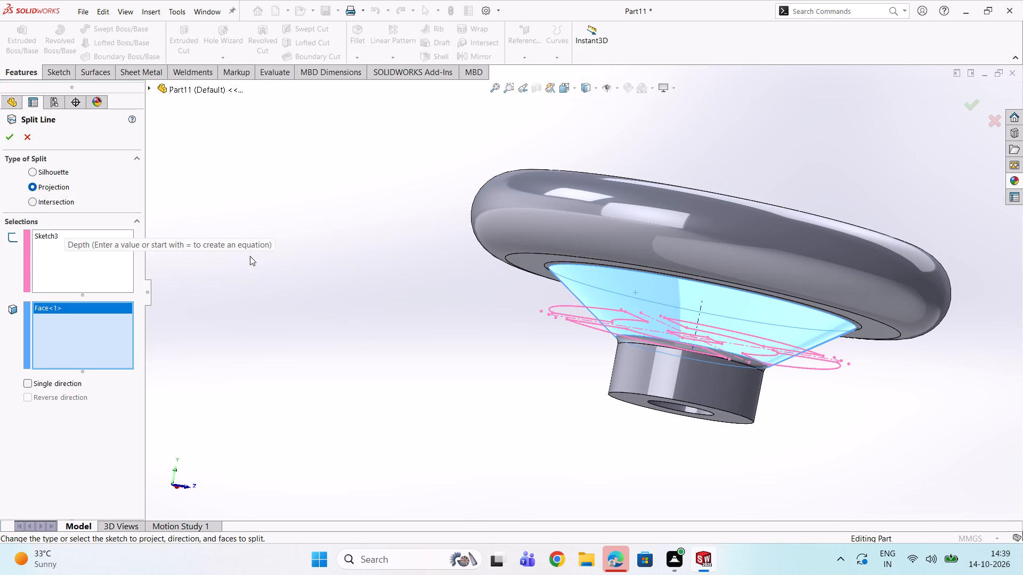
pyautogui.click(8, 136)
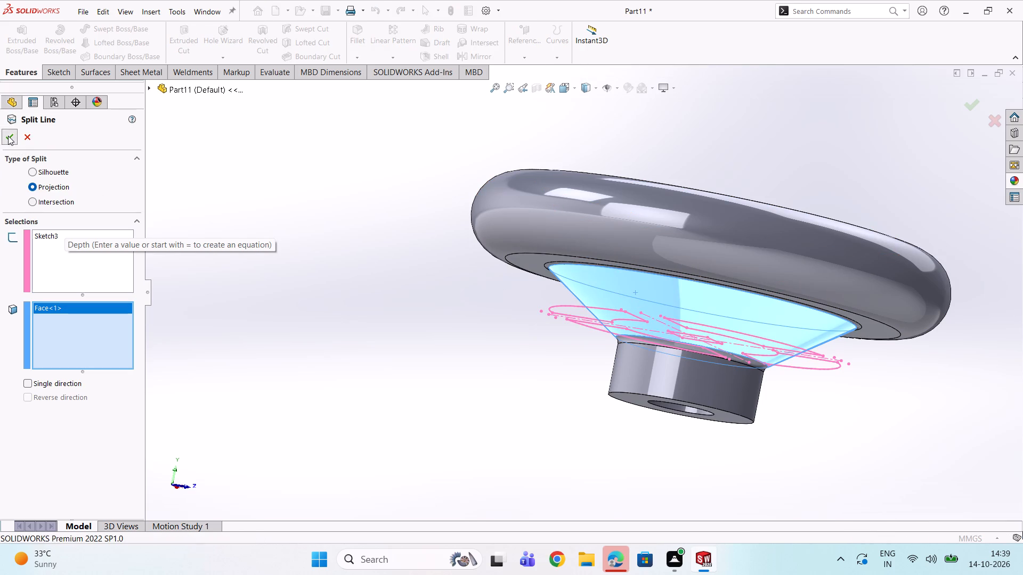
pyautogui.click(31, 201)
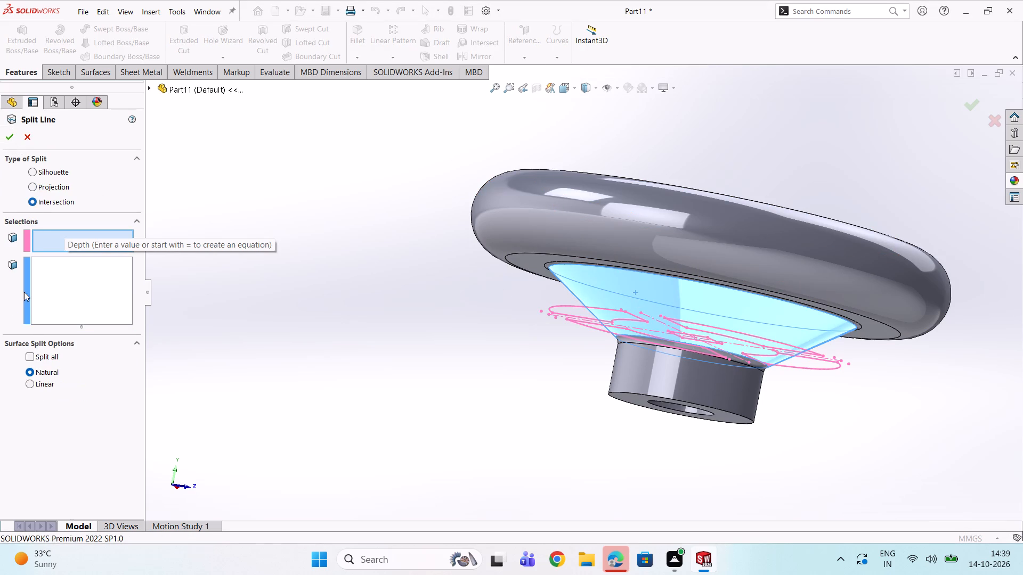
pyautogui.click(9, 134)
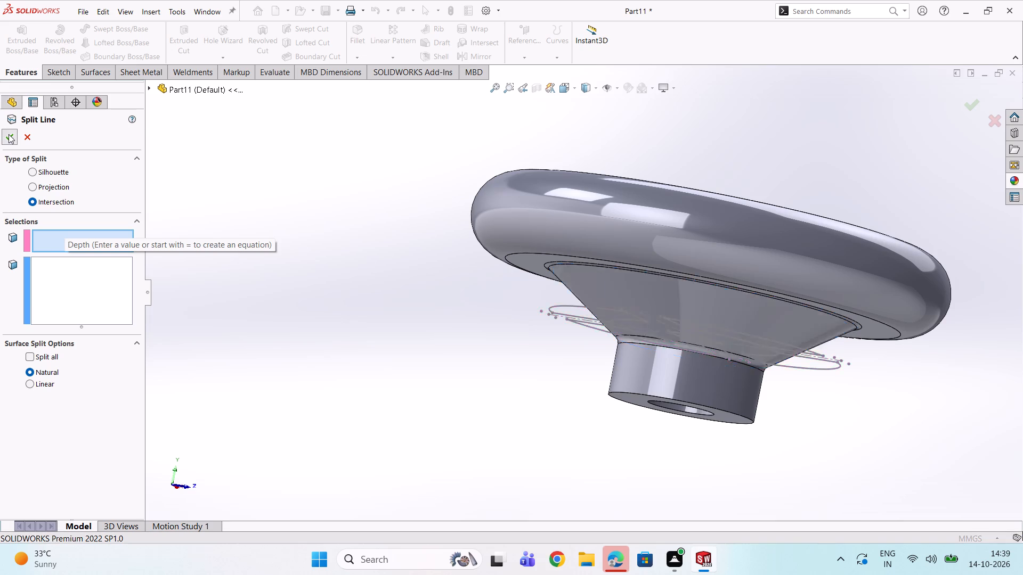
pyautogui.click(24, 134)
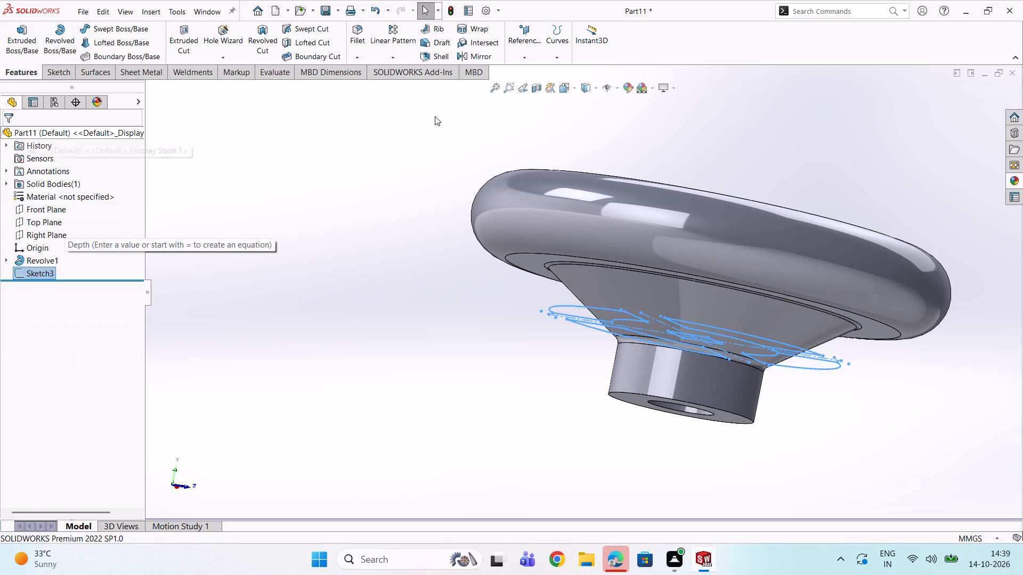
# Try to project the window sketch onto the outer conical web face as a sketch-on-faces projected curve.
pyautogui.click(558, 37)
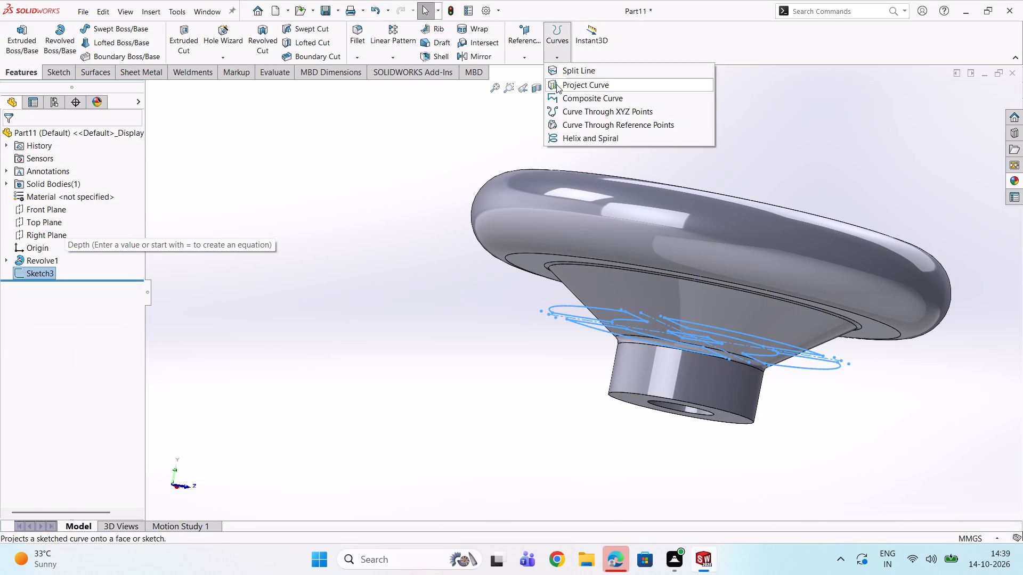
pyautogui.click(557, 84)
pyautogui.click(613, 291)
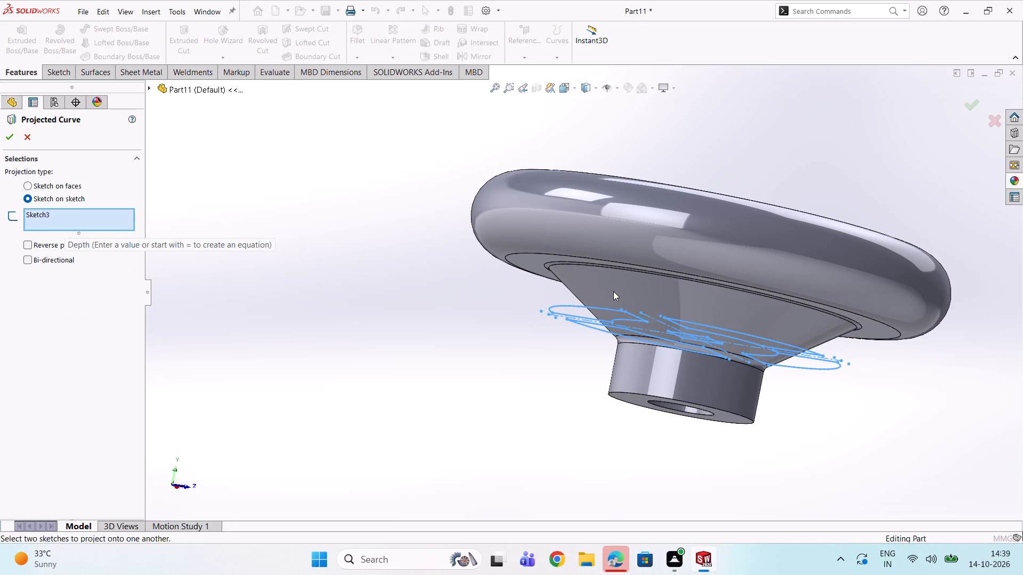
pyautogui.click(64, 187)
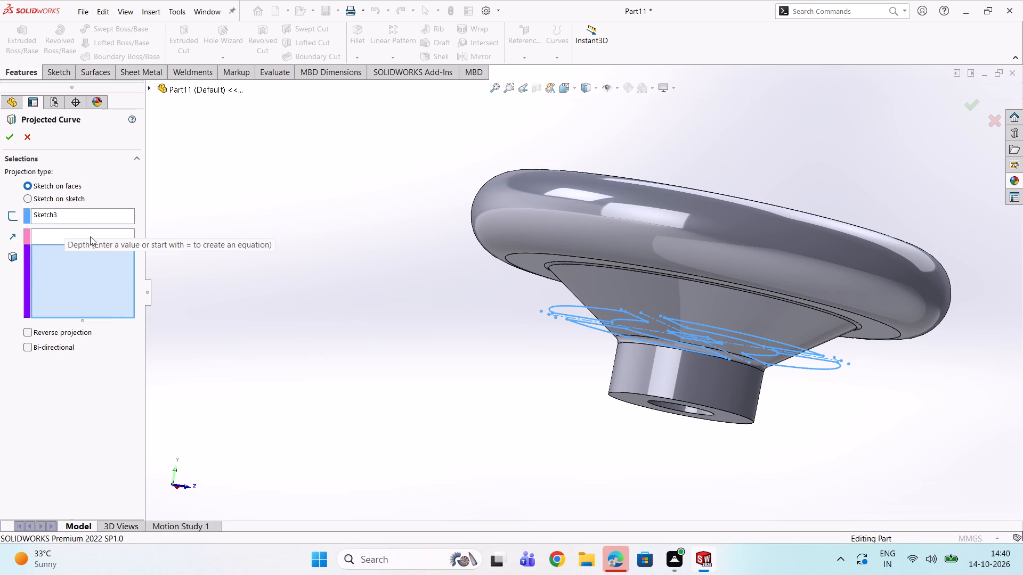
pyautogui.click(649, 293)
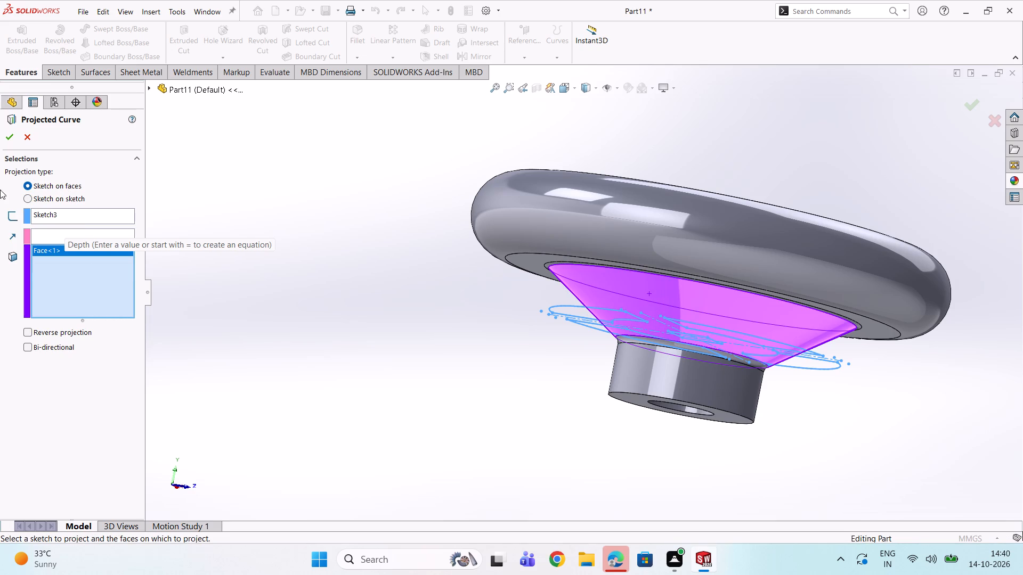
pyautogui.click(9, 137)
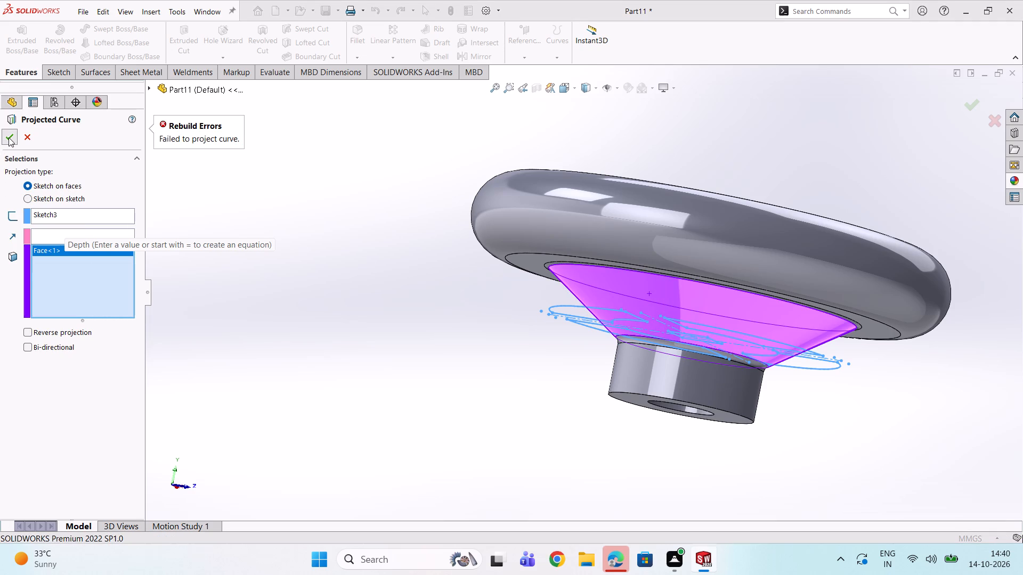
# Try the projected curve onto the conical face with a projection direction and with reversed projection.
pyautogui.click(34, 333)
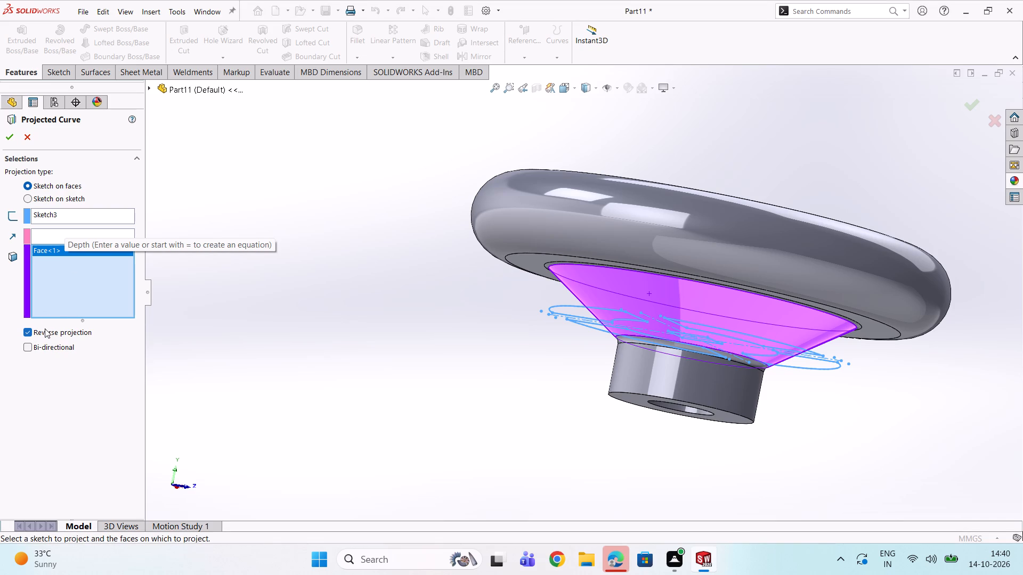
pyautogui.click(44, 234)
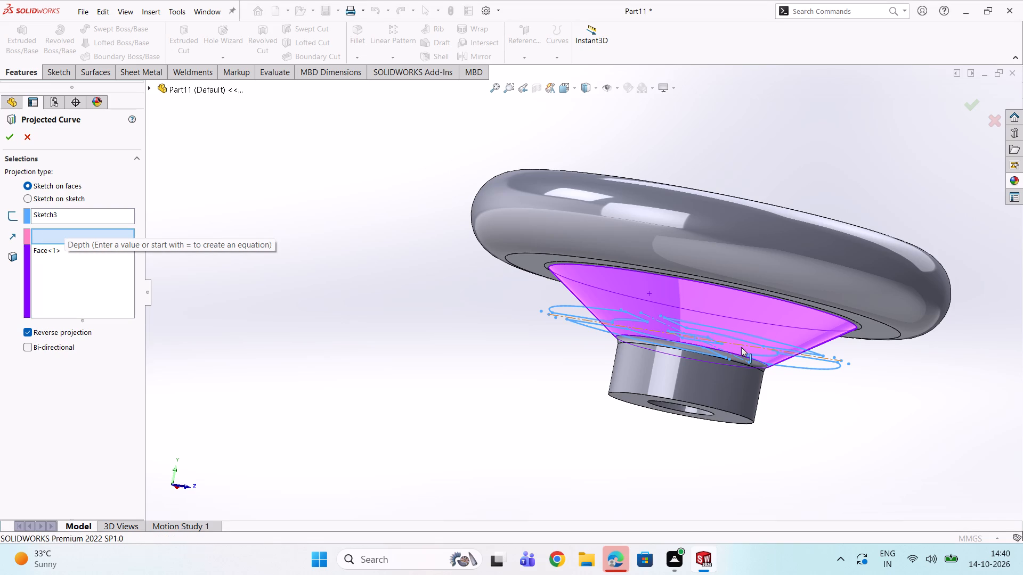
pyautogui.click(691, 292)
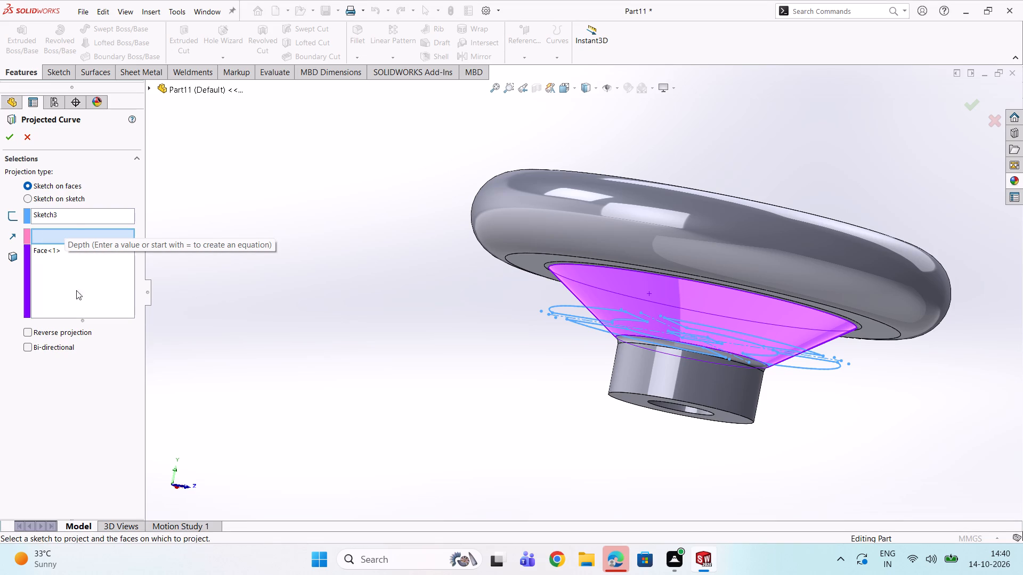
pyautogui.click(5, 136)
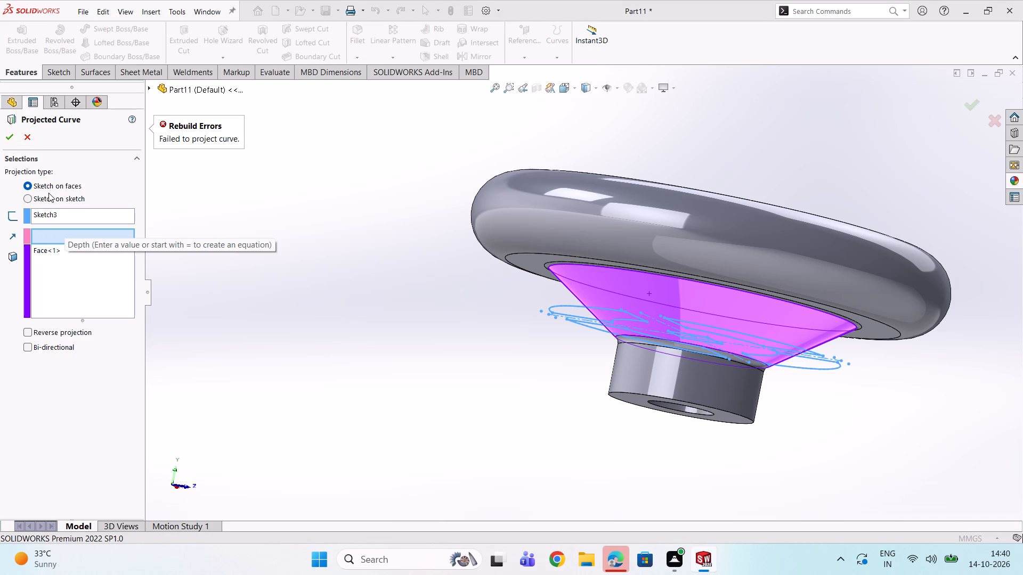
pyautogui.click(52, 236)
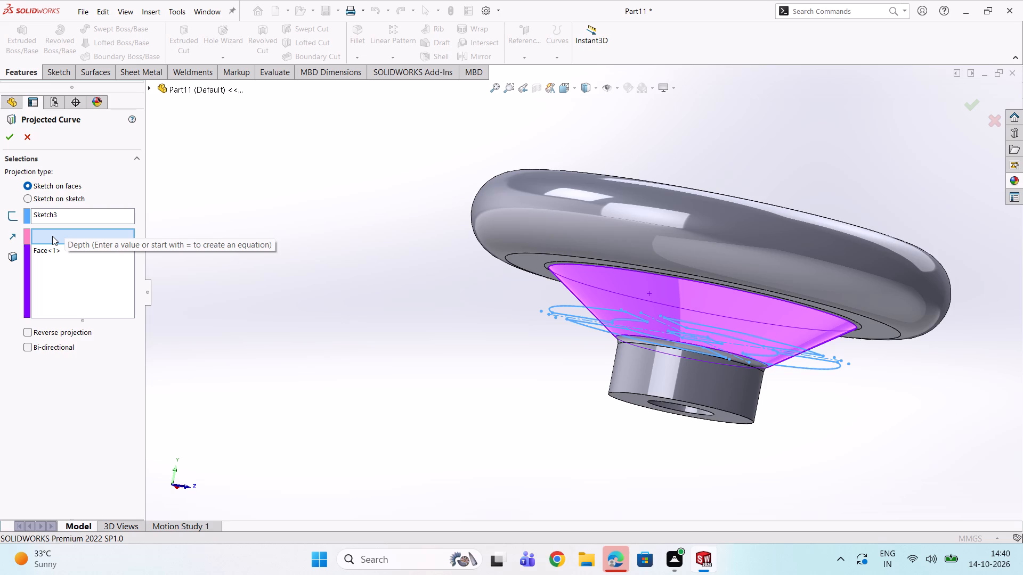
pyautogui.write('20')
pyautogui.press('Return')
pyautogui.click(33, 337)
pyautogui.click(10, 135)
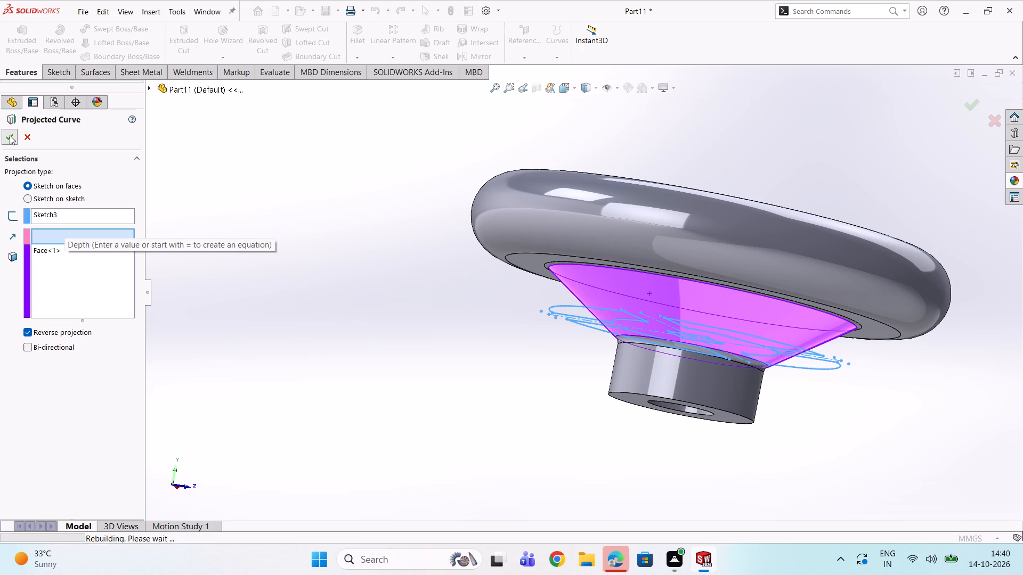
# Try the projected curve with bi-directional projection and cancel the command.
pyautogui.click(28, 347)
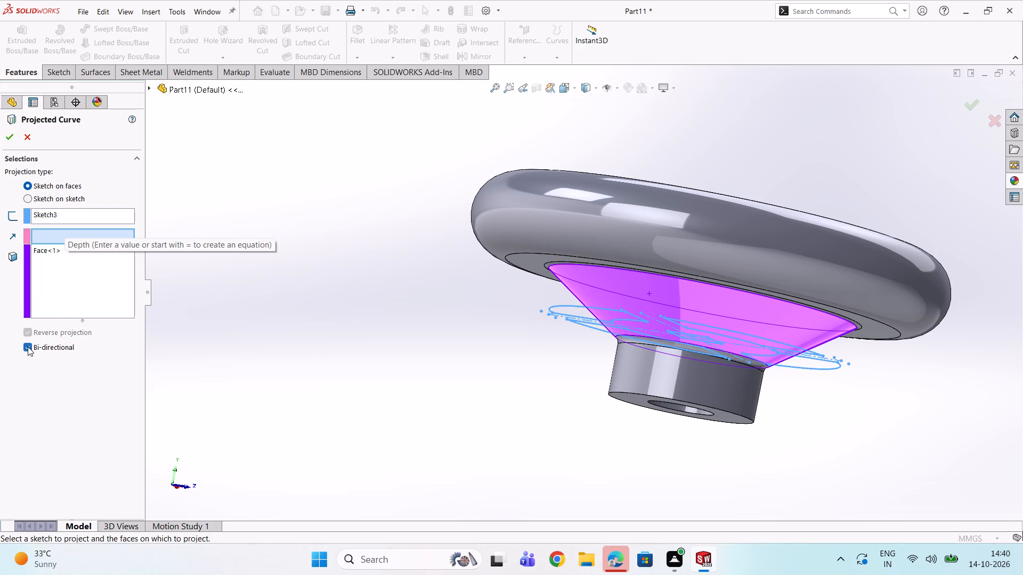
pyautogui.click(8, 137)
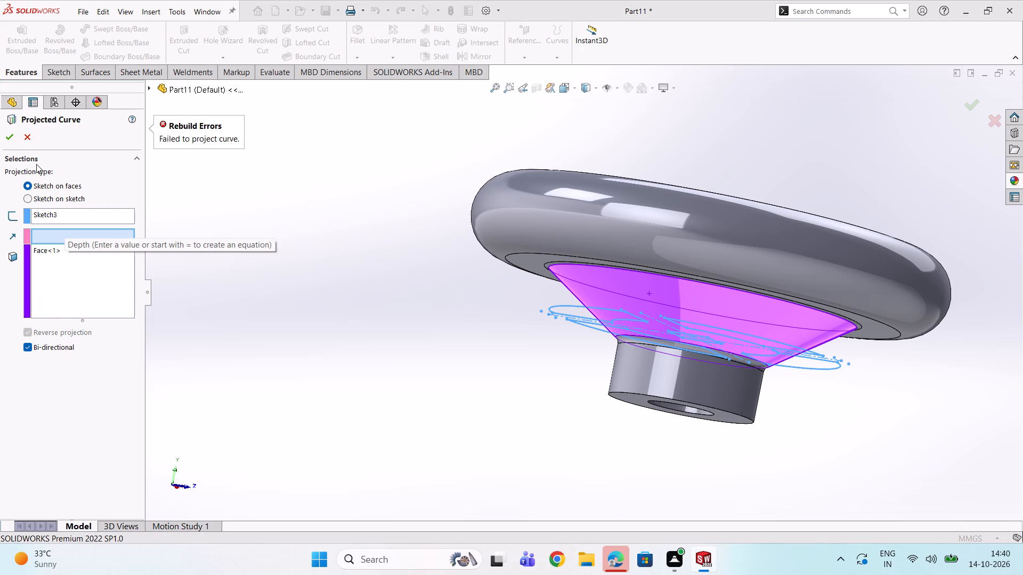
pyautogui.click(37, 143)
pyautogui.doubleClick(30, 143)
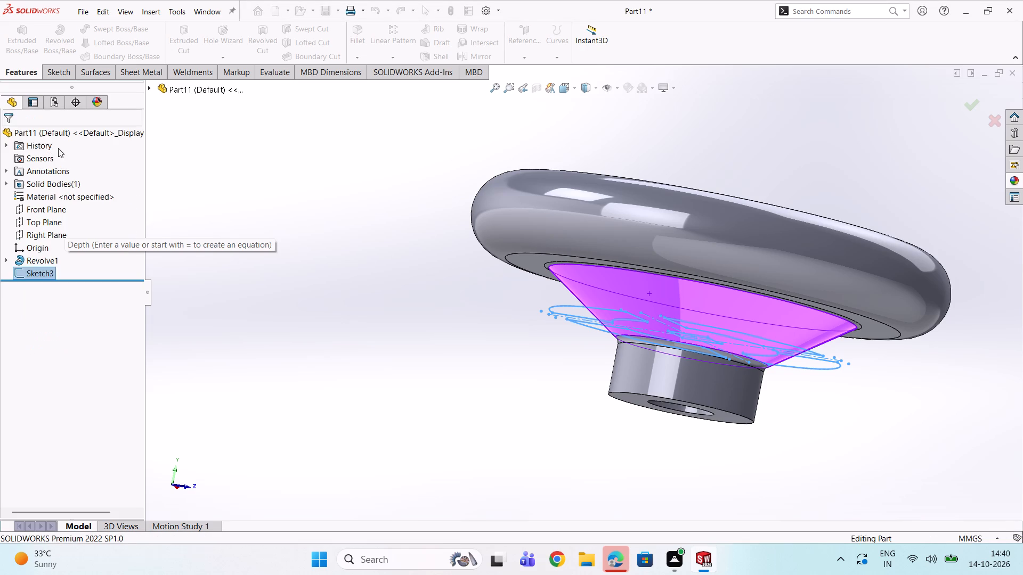
# Start an extruded cut from the window sketch and select all four window profiles between the spokes as its contours.
pyautogui.moveTo(384, 226); pyautogui.dragTo(381, 330, button='middle')
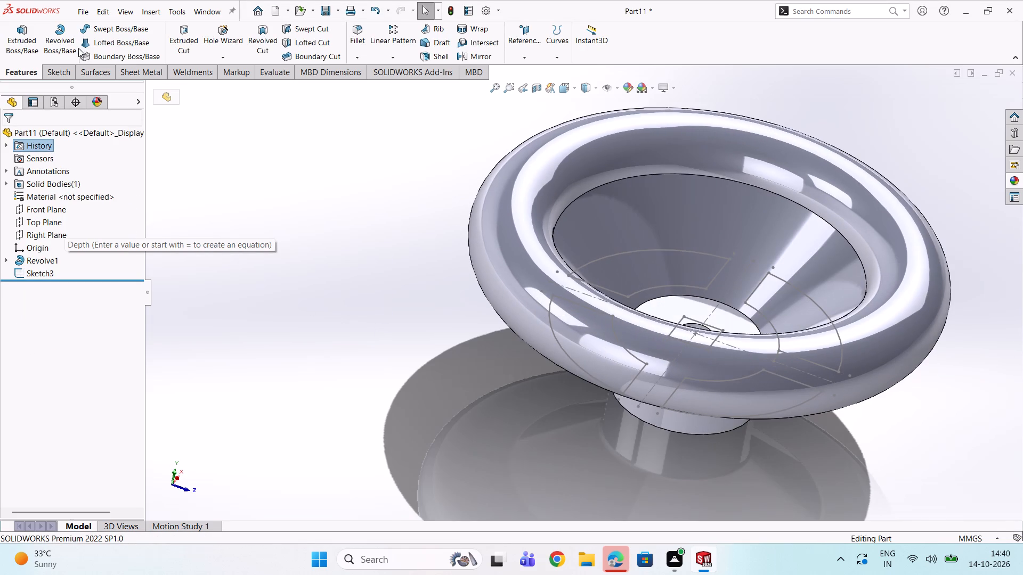
pyautogui.click(186, 43)
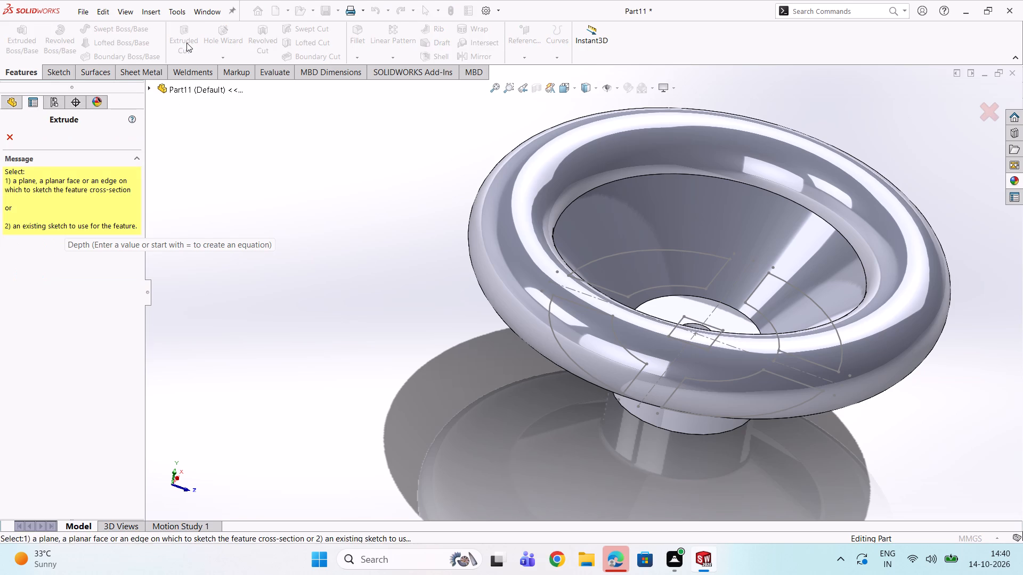
pyautogui.scroll(-3, 537, 398)
pyautogui.moveTo(622, 371); pyautogui.dragTo(638, 297, button='middle')
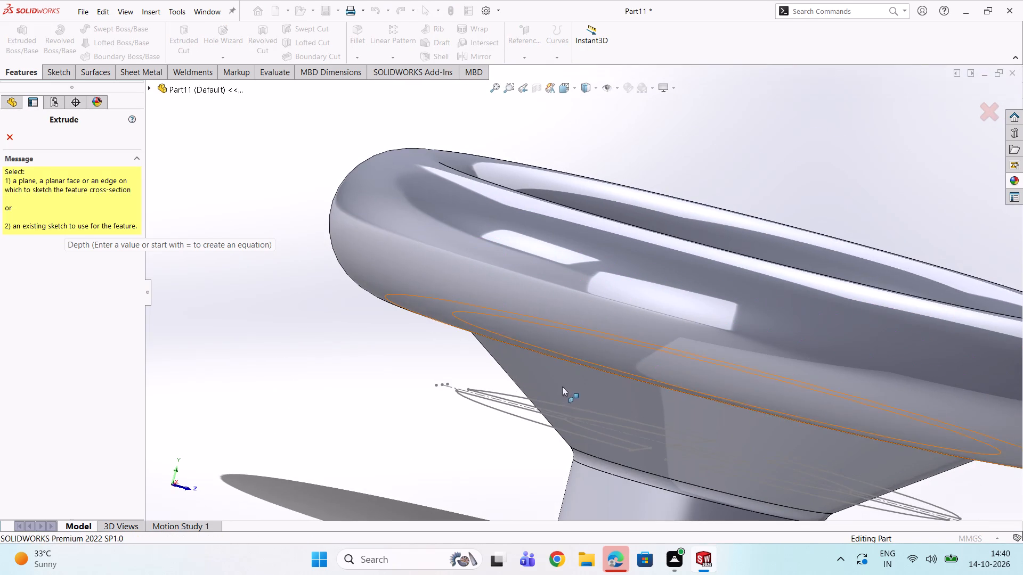
pyautogui.click(533, 419)
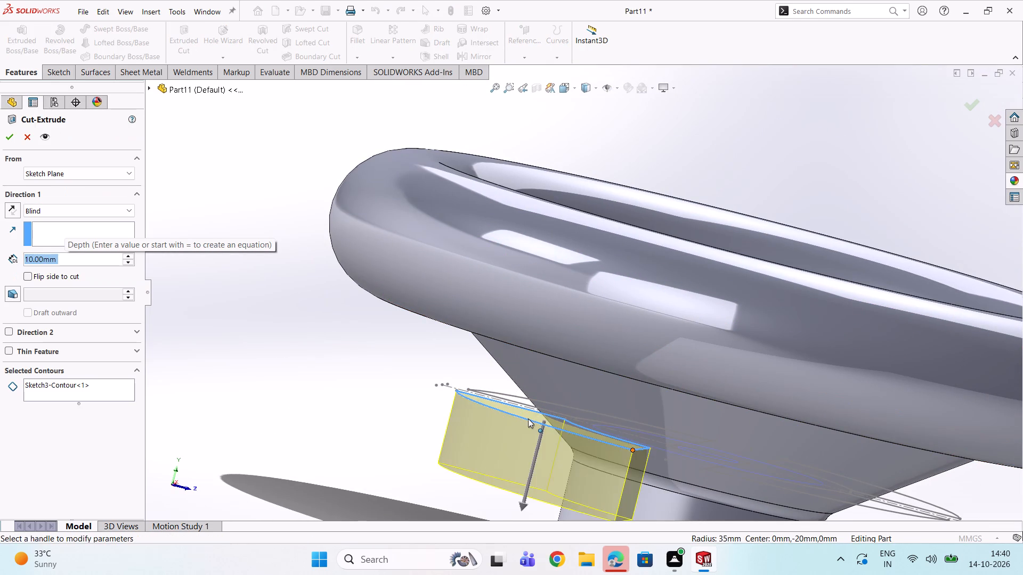
pyautogui.moveTo(528, 418); pyautogui.dragTo(513, 434, button='middle')
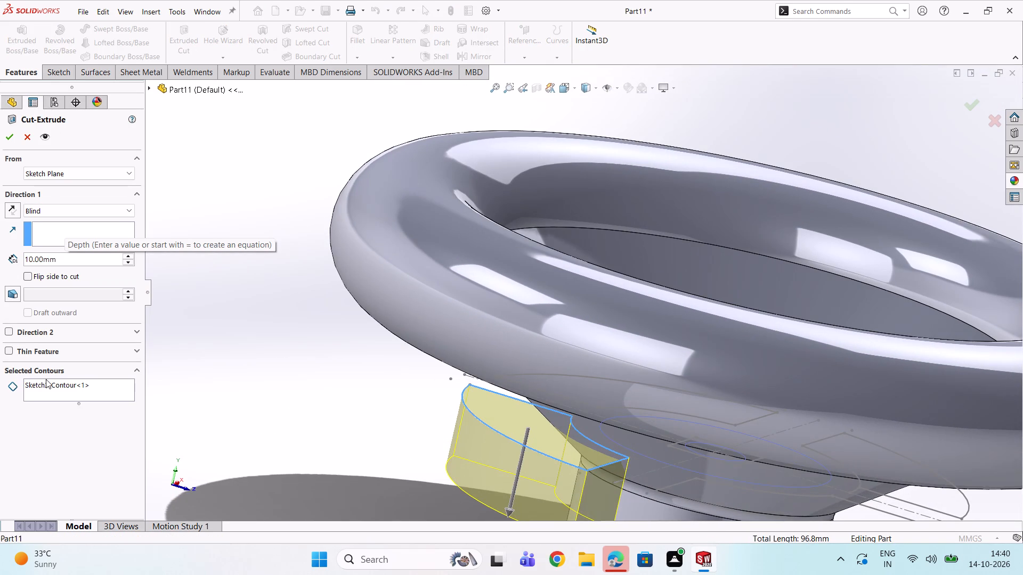
pyautogui.click(48, 390)
pyautogui.moveTo(354, 450); pyautogui.dragTo(371, 440, button='middle')
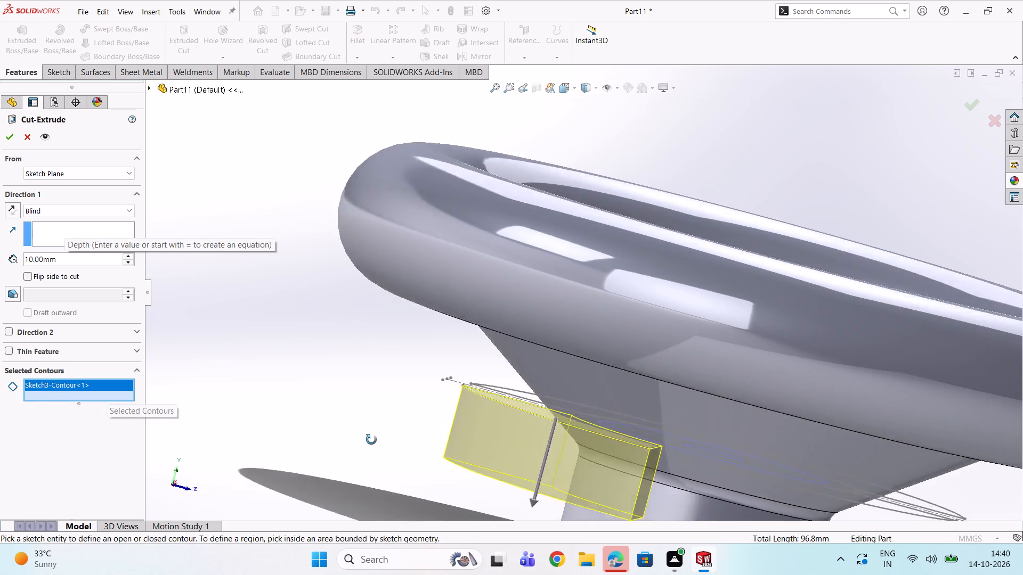
pyautogui.moveTo(371, 440); pyautogui.dragTo(319, 532, button='middle')
pyautogui.click(638, 323)
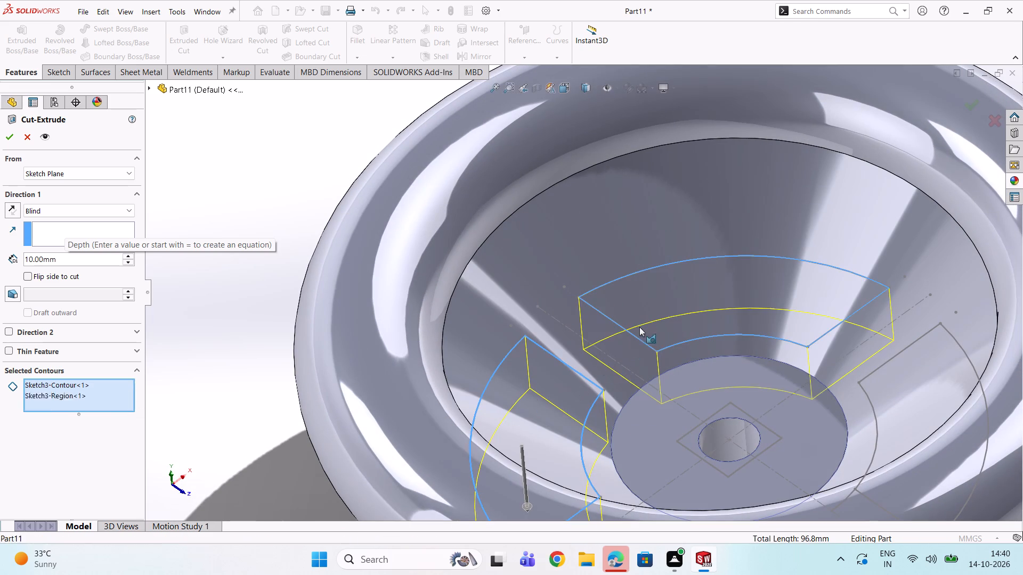
pyautogui.click(898, 408)
pyautogui.scroll(2, 879, 436)
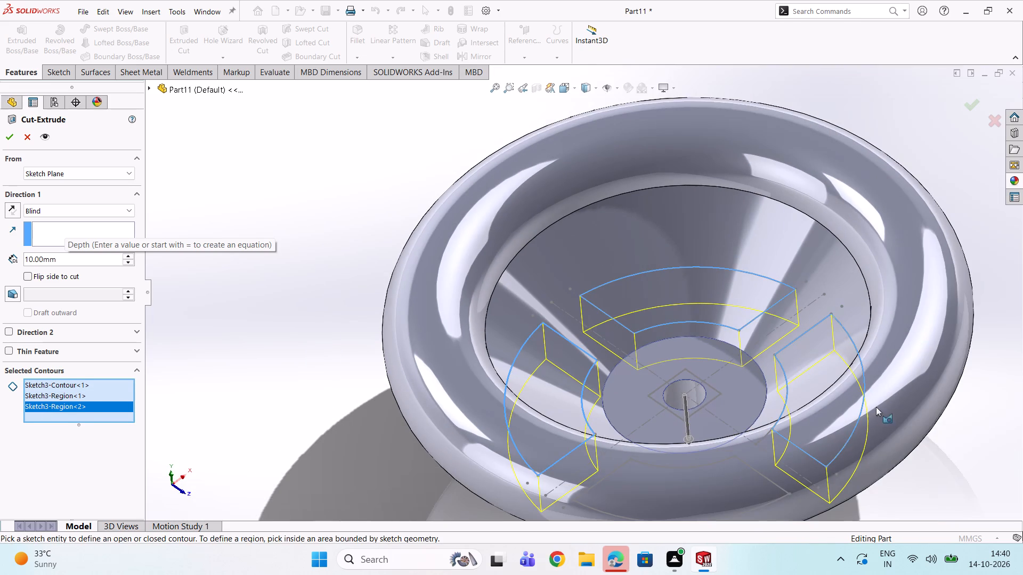
pyautogui.scroll(-1, 821, 475)
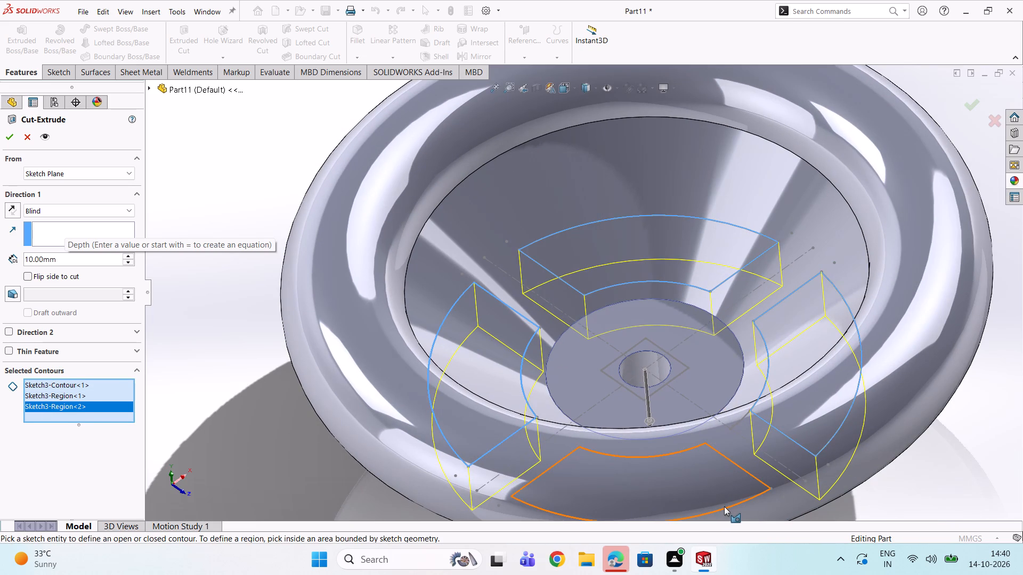
pyautogui.click(724, 506)
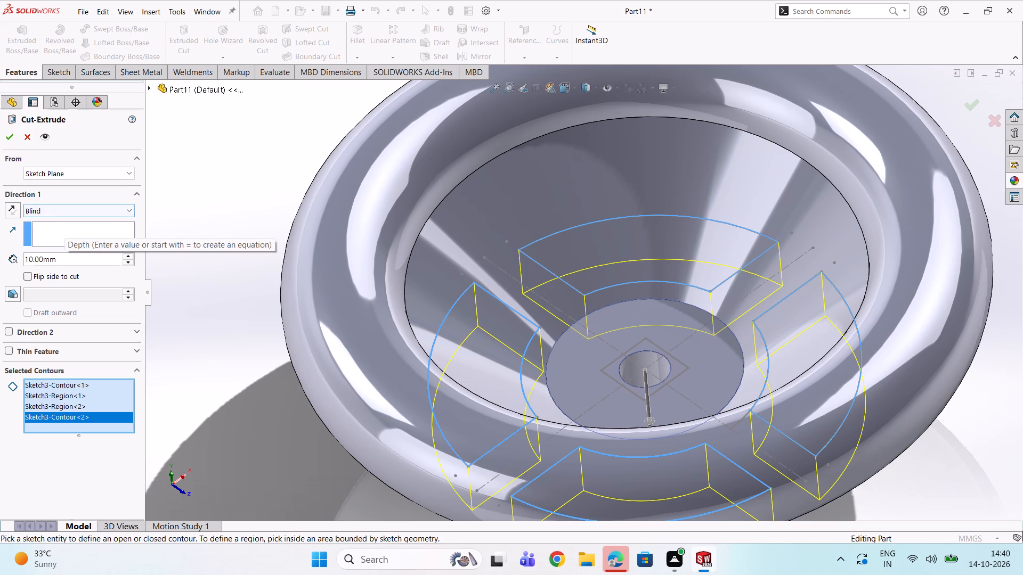
# Enable a 1° draft and end the cut Up To Surface at the outer conical web face, directed toward the rim.
pyautogui.doubleClick(15, 292)
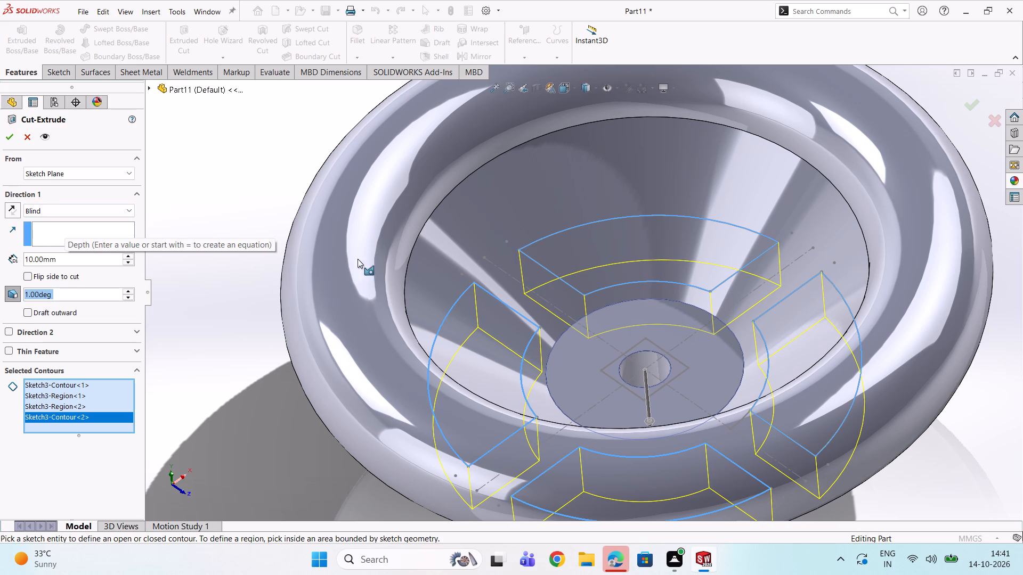
pyautogui.moveTo(391, 244); pyautogui.dragTo(457, 122, button='middle')
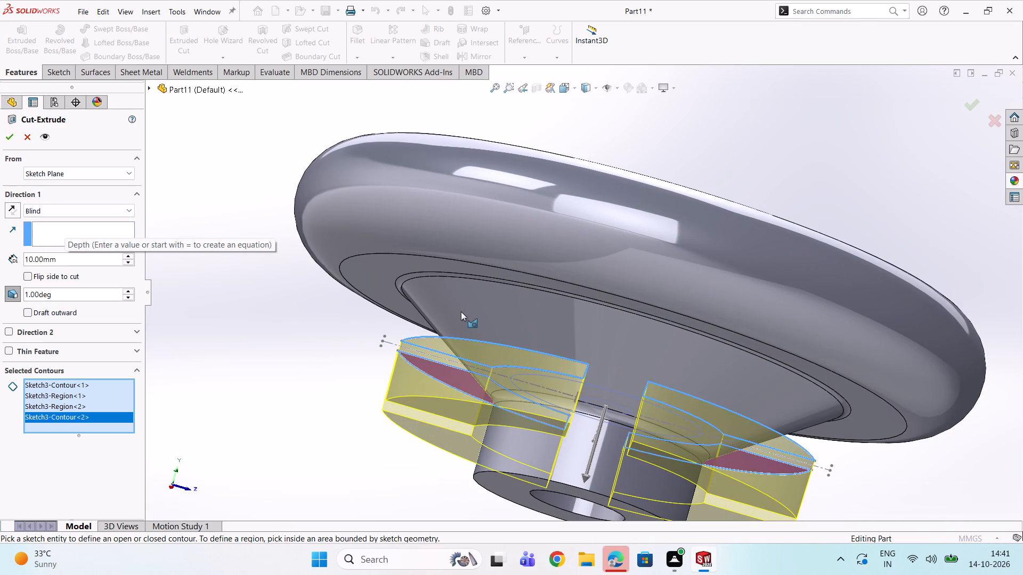
pyautogui.click(53, 210)
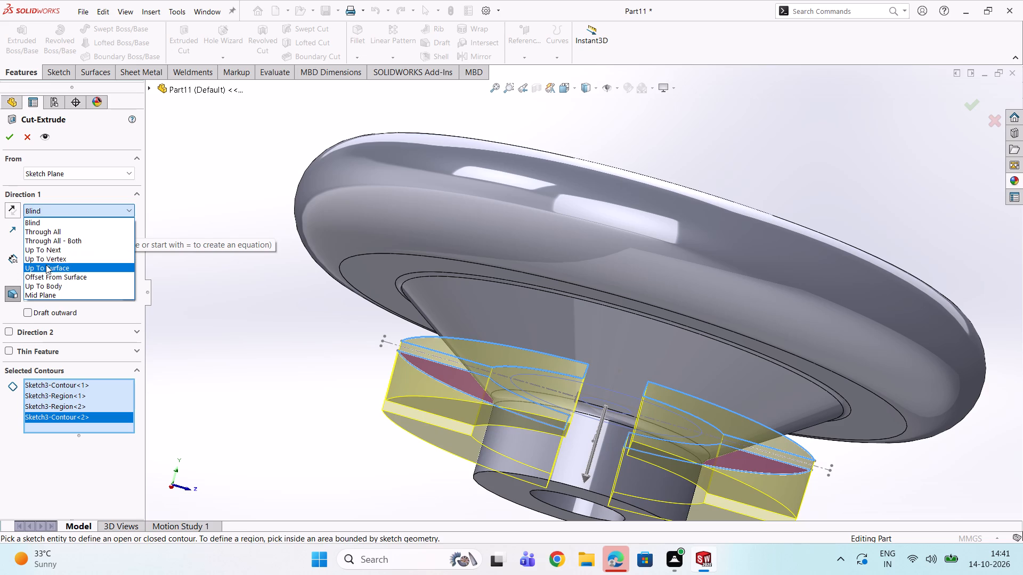
pyautogui.click(46, 265)
pyautogui.click(498, 325)
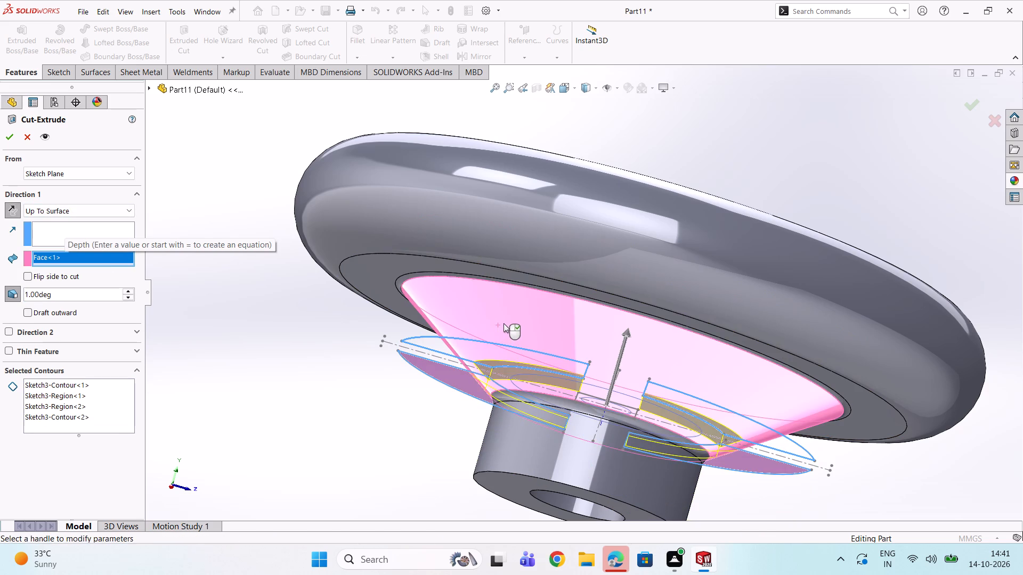
pyautogui.moveTo(504, 326); pyautogui.dragTo(432, 405, button='middle')
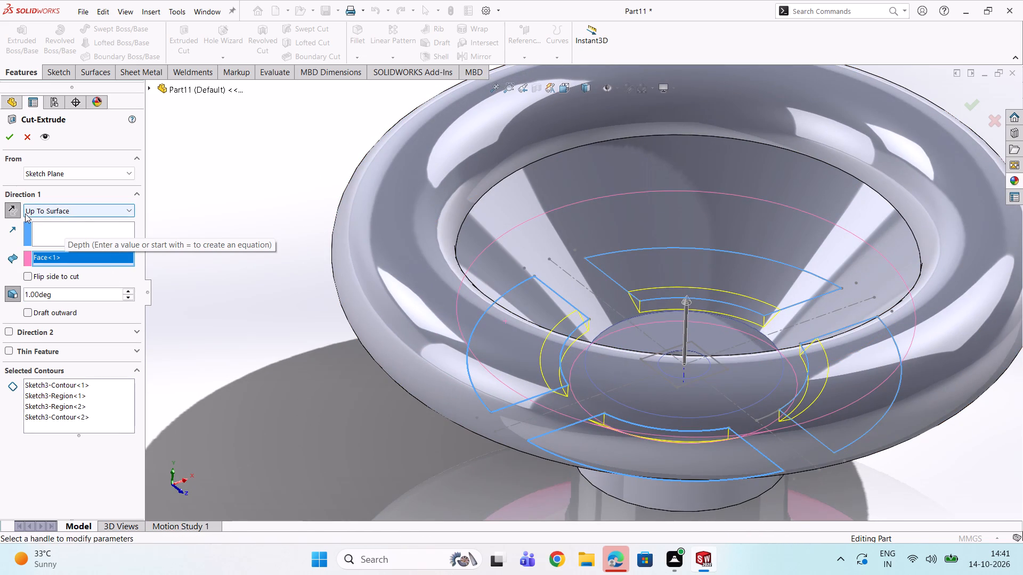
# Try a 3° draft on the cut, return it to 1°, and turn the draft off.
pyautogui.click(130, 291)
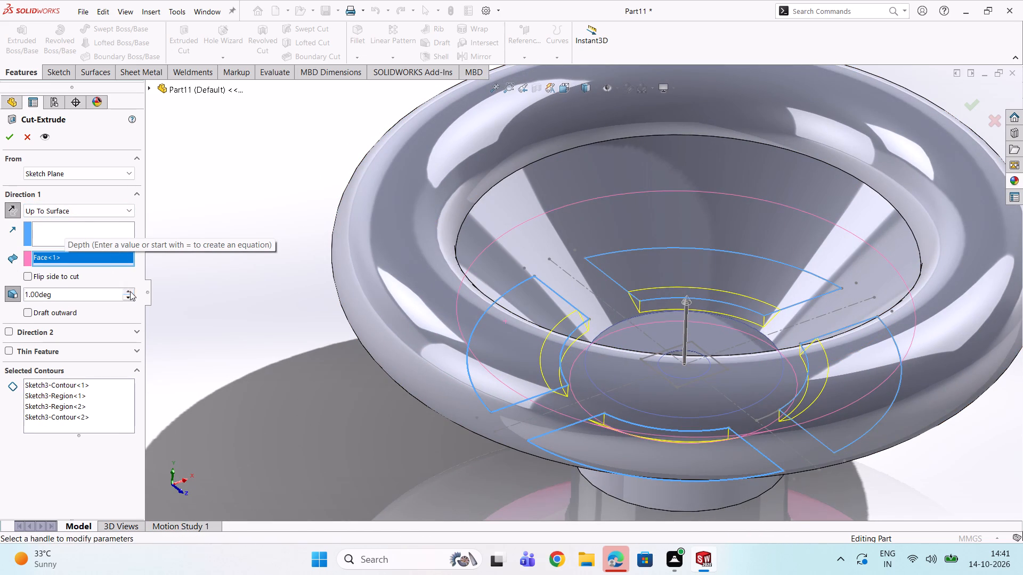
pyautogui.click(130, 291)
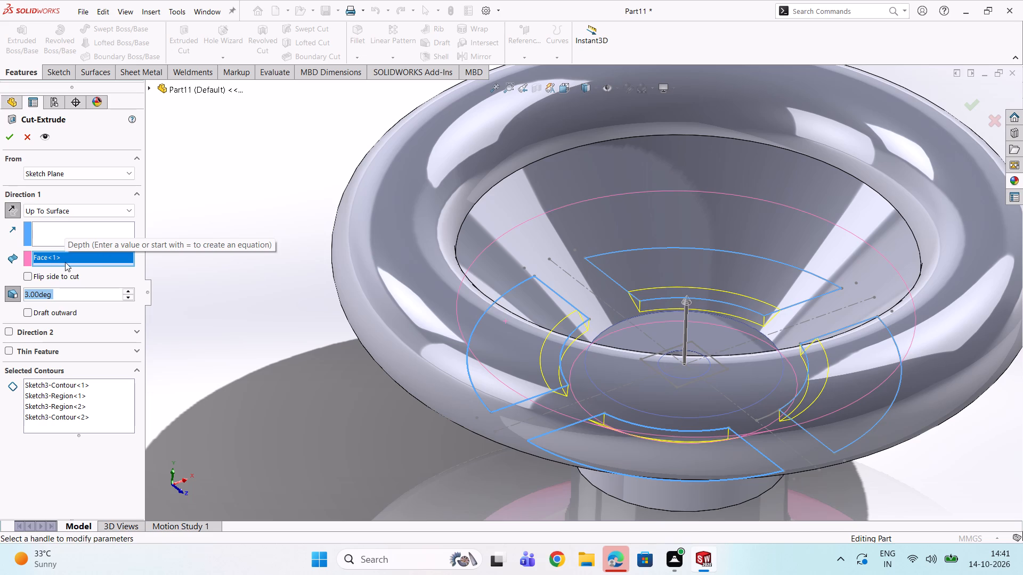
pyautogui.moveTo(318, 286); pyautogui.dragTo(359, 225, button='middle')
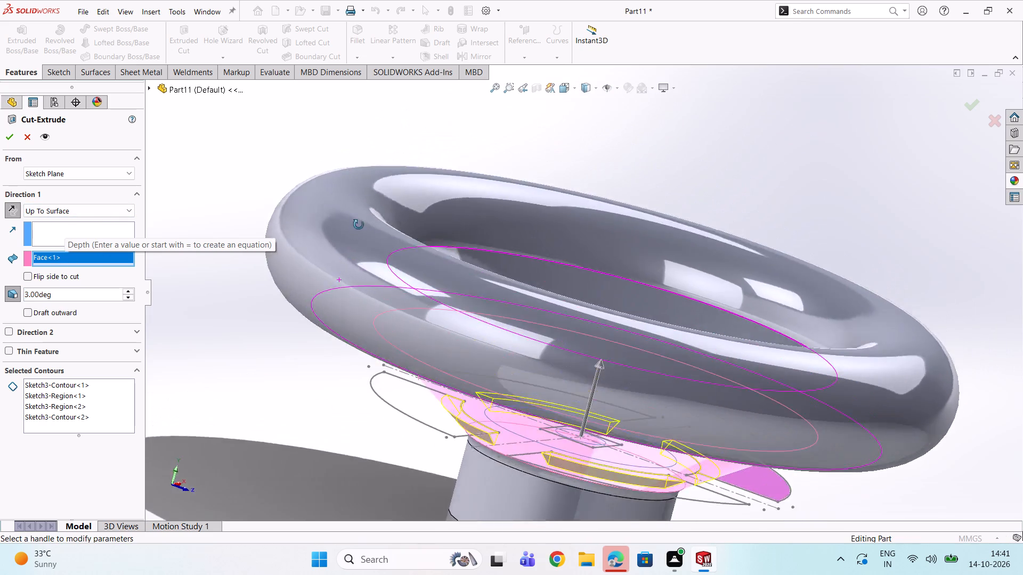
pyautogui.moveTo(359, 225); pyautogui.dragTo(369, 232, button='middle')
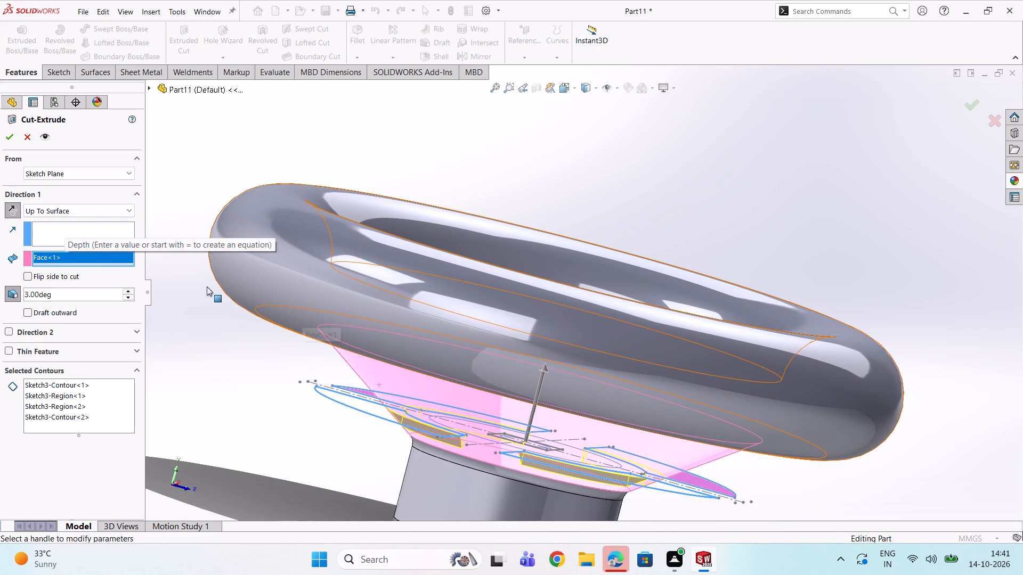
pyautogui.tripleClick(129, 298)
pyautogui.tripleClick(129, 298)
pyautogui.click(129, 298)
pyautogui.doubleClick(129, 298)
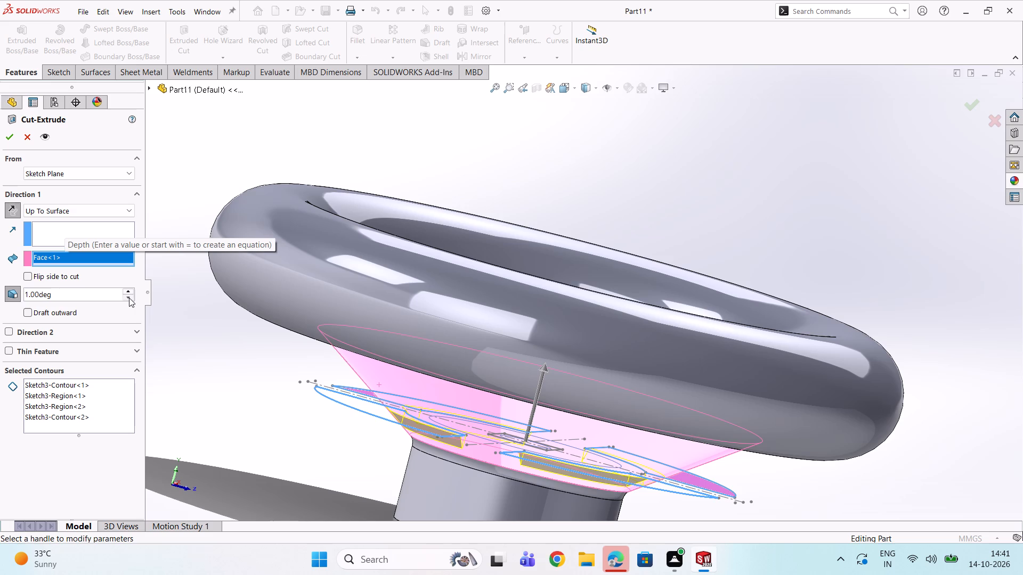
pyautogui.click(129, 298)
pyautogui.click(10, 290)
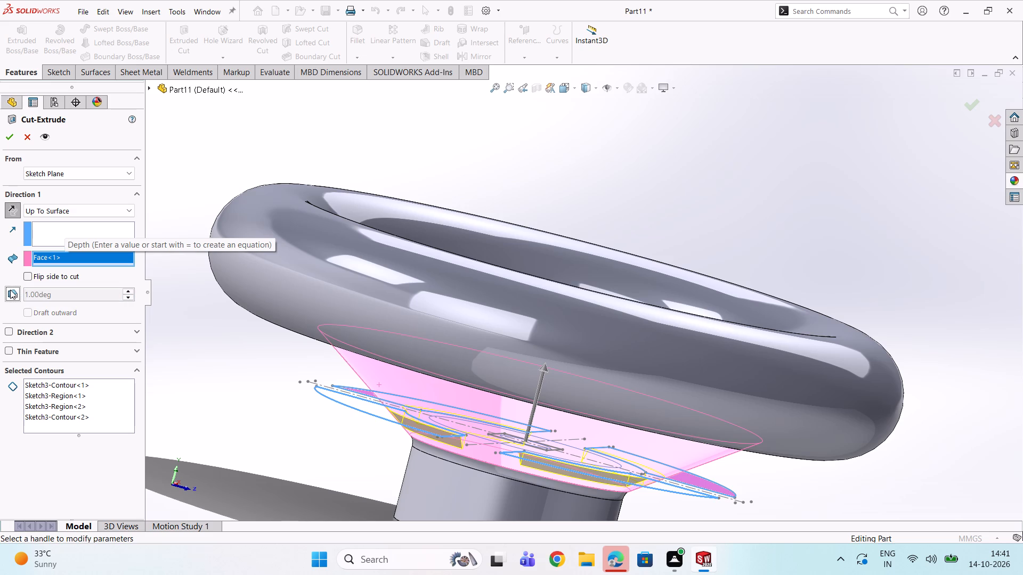
# Cut the four windows through the conical web with a Blind depth of 20 mm toward the rim.
pyautogui.click(58, 210)
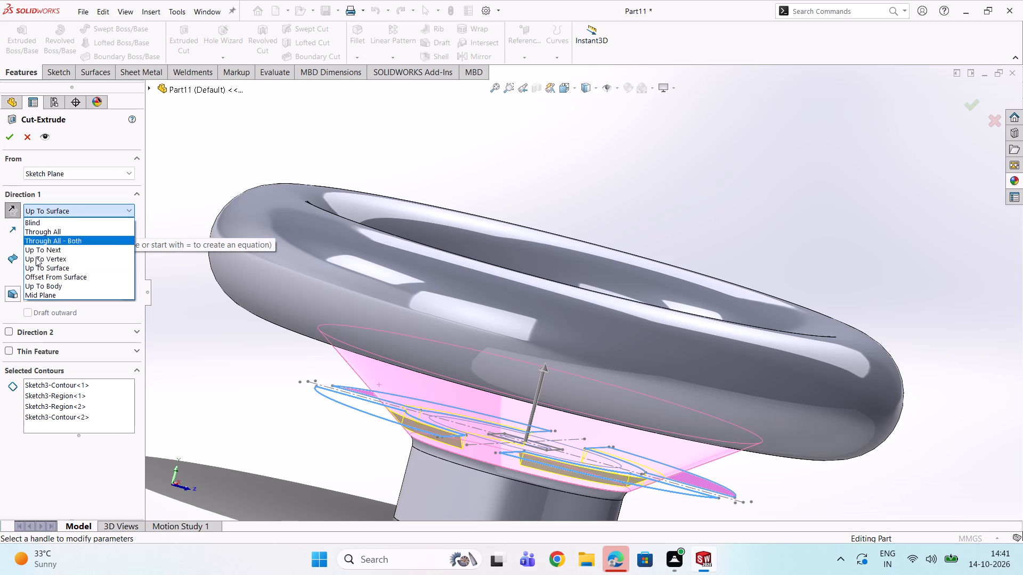
pyautogui.click(55, 226)
pyautogui.moveTo(152, 290); pyautogui.dragTo(151, 298, button='middle')
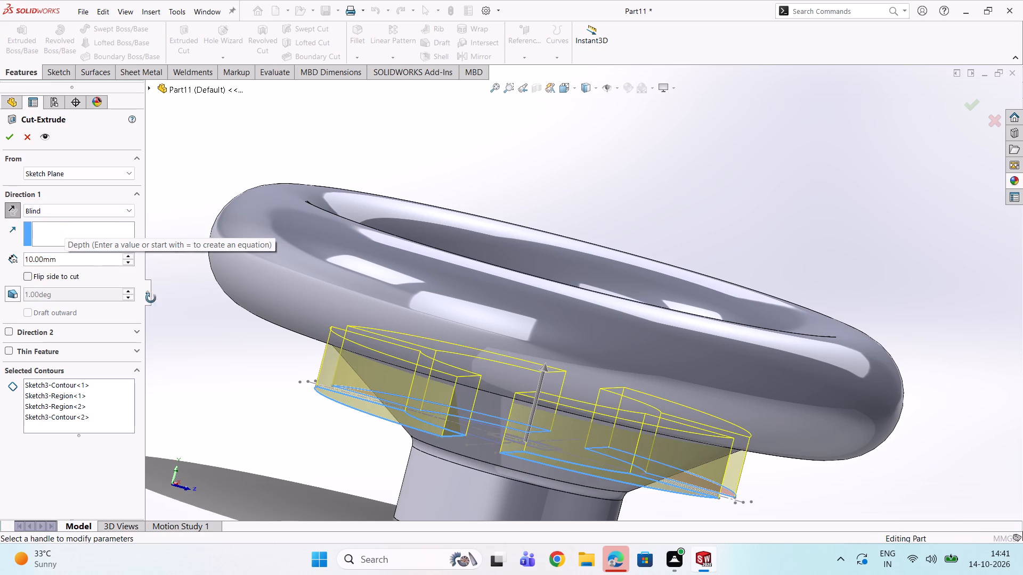
pyautogui.moveTo(151, 298); pyautogui.dragTo(103, 379, button='middle')
pyautogui.scroll(-1, 103, 379)
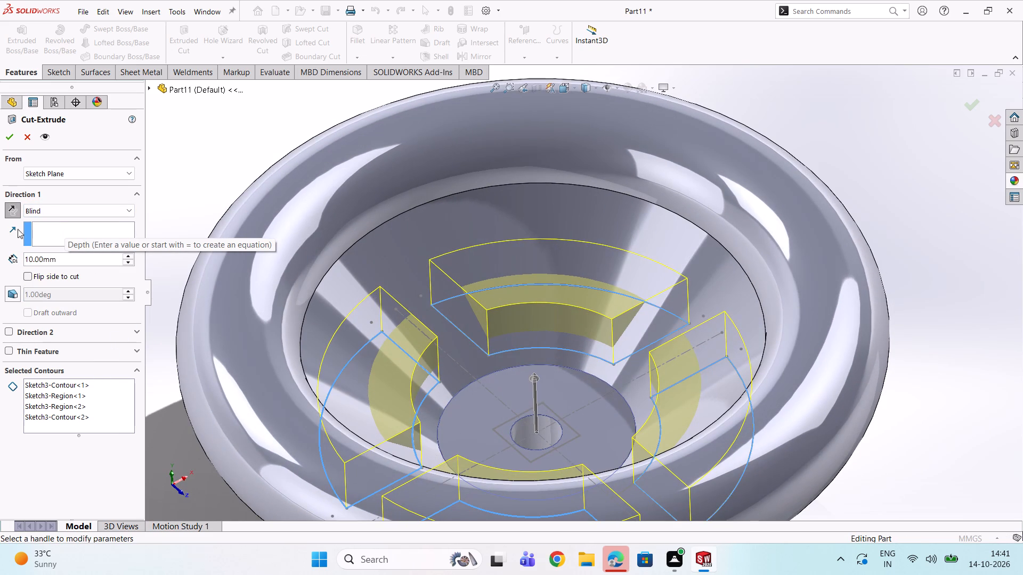
pyautogui.click(129, 256)
pyautogui.moveTo(277, 284); pyautogui.dragTo(289, 215, button='middle')
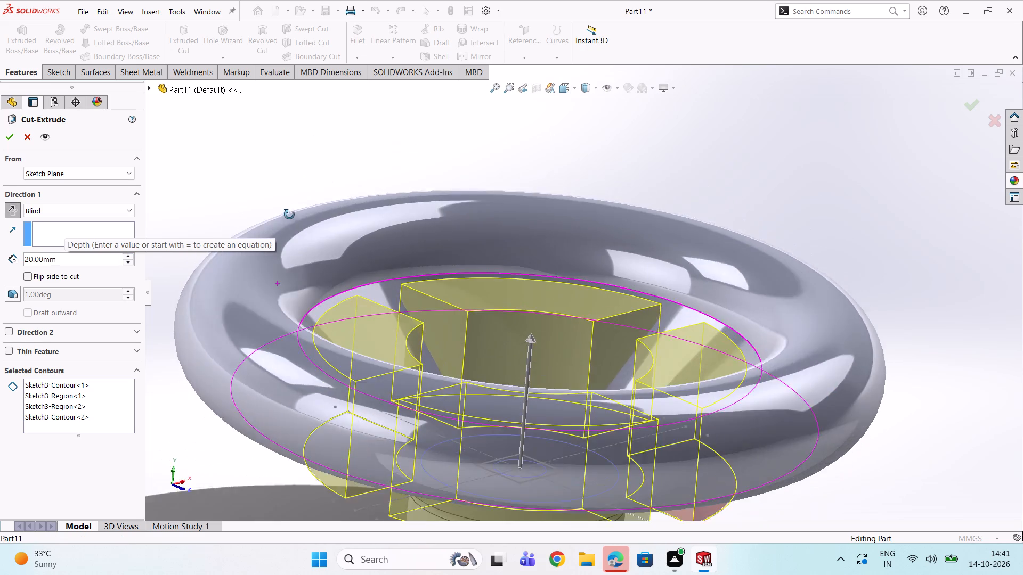
pyautogui.moveTo(289, 215); pyautogui.dragTo(277, 289, button='middle')
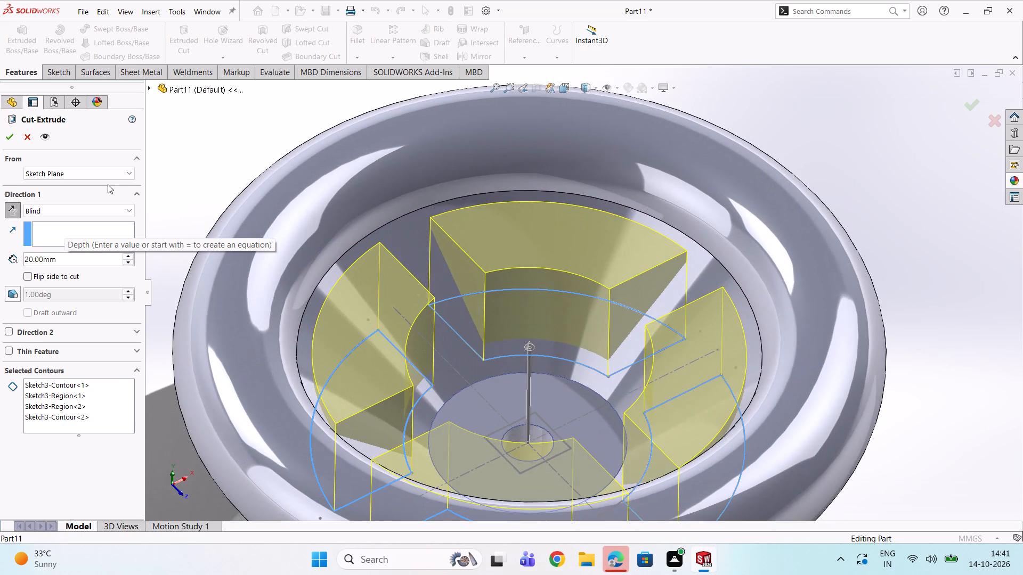
pyautogui.click(9, 137)
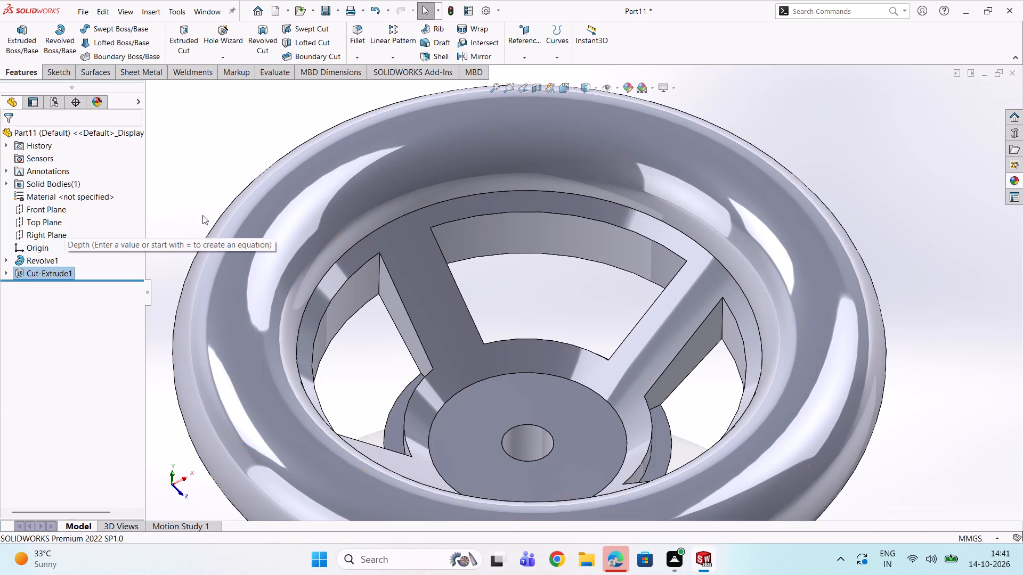
# Examine the window openings, spokes and hub of the handwheel from above, below and the side.
pyautogui.middleClick(419, 286)
pyautogui.scroll(3, 420, 286)
pyautogui.moveTo(436, 311); pyautogui.dragTo(632, 337, button='middle')
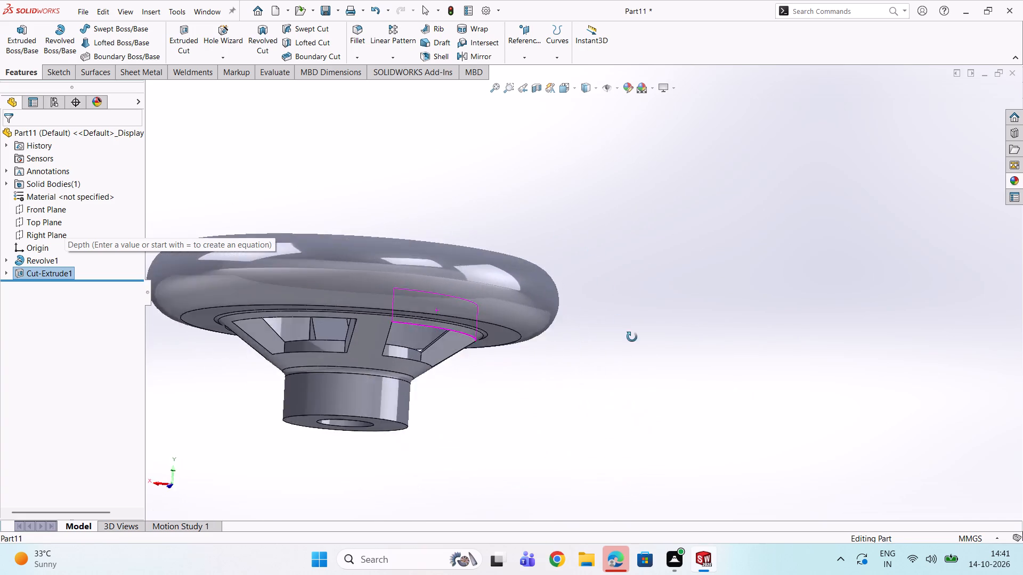
pyautogui.moveTo(632, 337); pyautogui.dragTo(680, 277, button='middle')
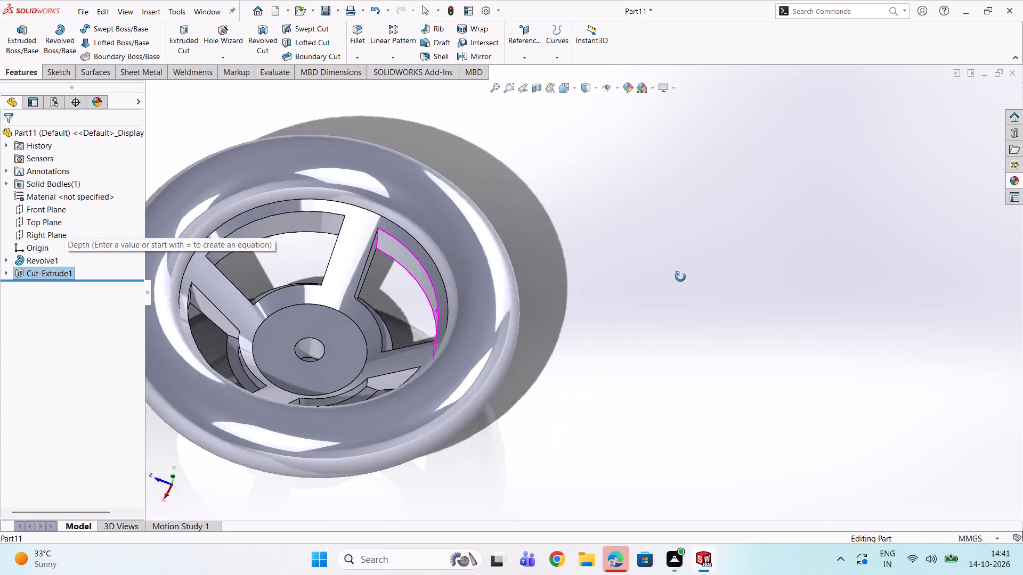
pyautogui.moveTo(680, 277); pyautogui.dragTo(649, 278, button='middle')
pyautogui.scroll(-2, 646, 282)
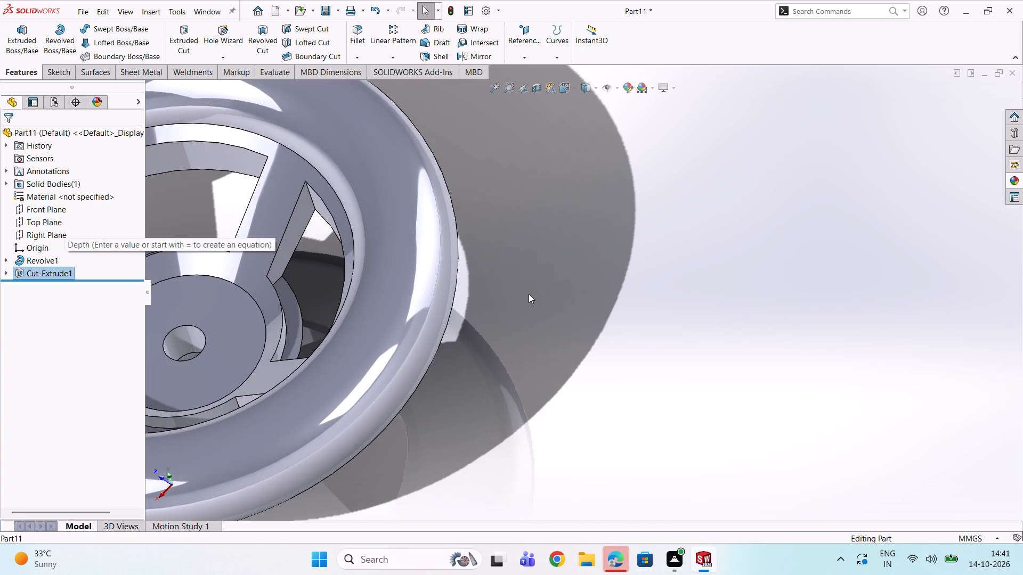
pyautogui.scroll(3, 478, 291)
pyautogui.scroll(2, 419, 268)
pyautogui.scroll(-3, 451, 251)
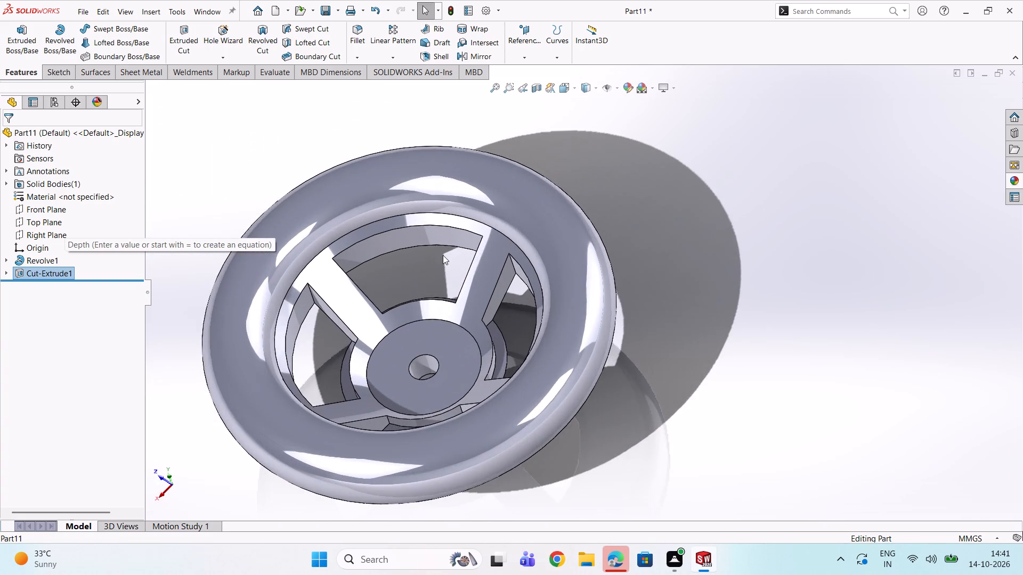
pyautogui.scroll(1, 443, 255)
pyautogui.moveTo(443, 255); pyautogui.dragTo(658, 261, button='middle')
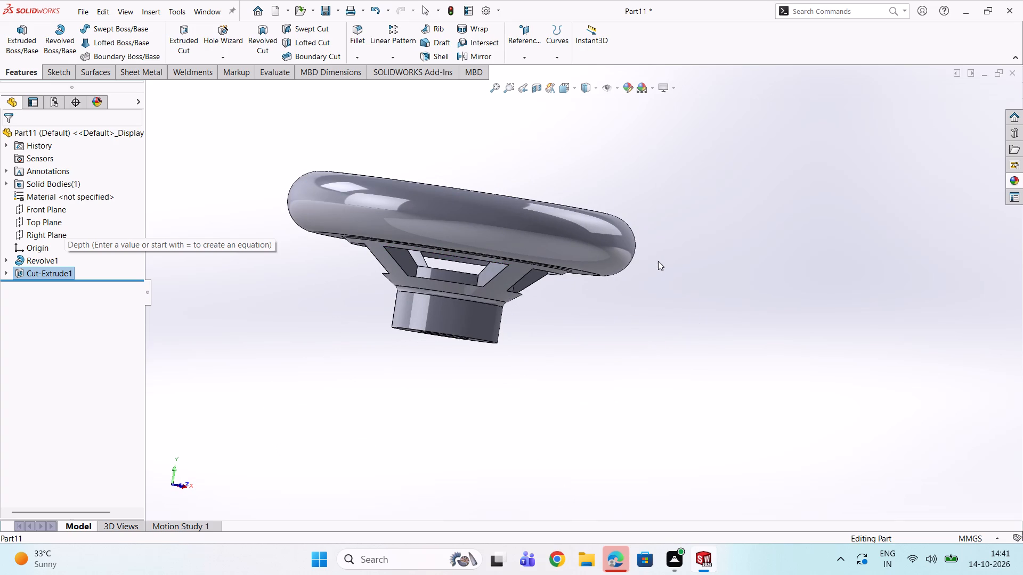
pyautogui.scroll(1, 623, 280)
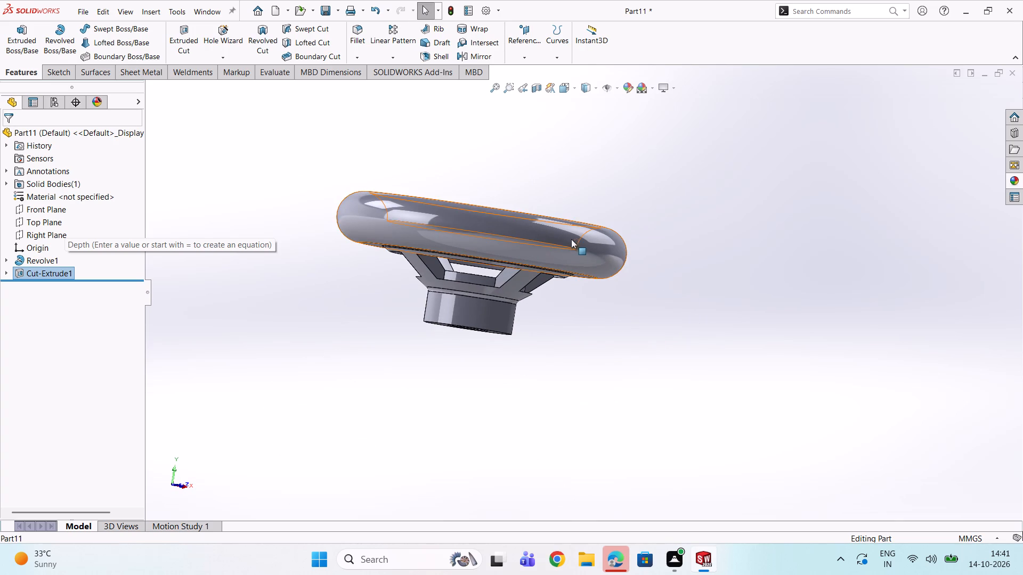
pyautogui.moveTo(537, 194); pyautogui.dragTo(549, 289, button='middle')
pyautogui.middleClick(547, 289)
pyautogui.scroll(-1, 535, 294)
pyautogui.scroll(4, 483, 247)
pyautogui.scroll(-1, 483, 246)
pyautogui.moveTo(497, 249); pyautogui.dragTo(472, 266, button='middle')
pyautogui.scroll(-3, 485, 258)
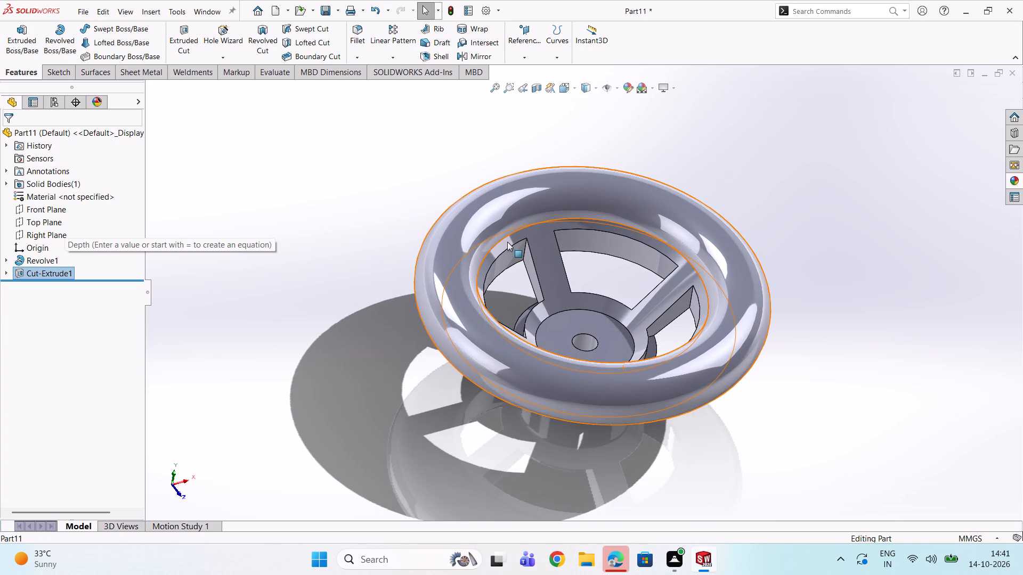